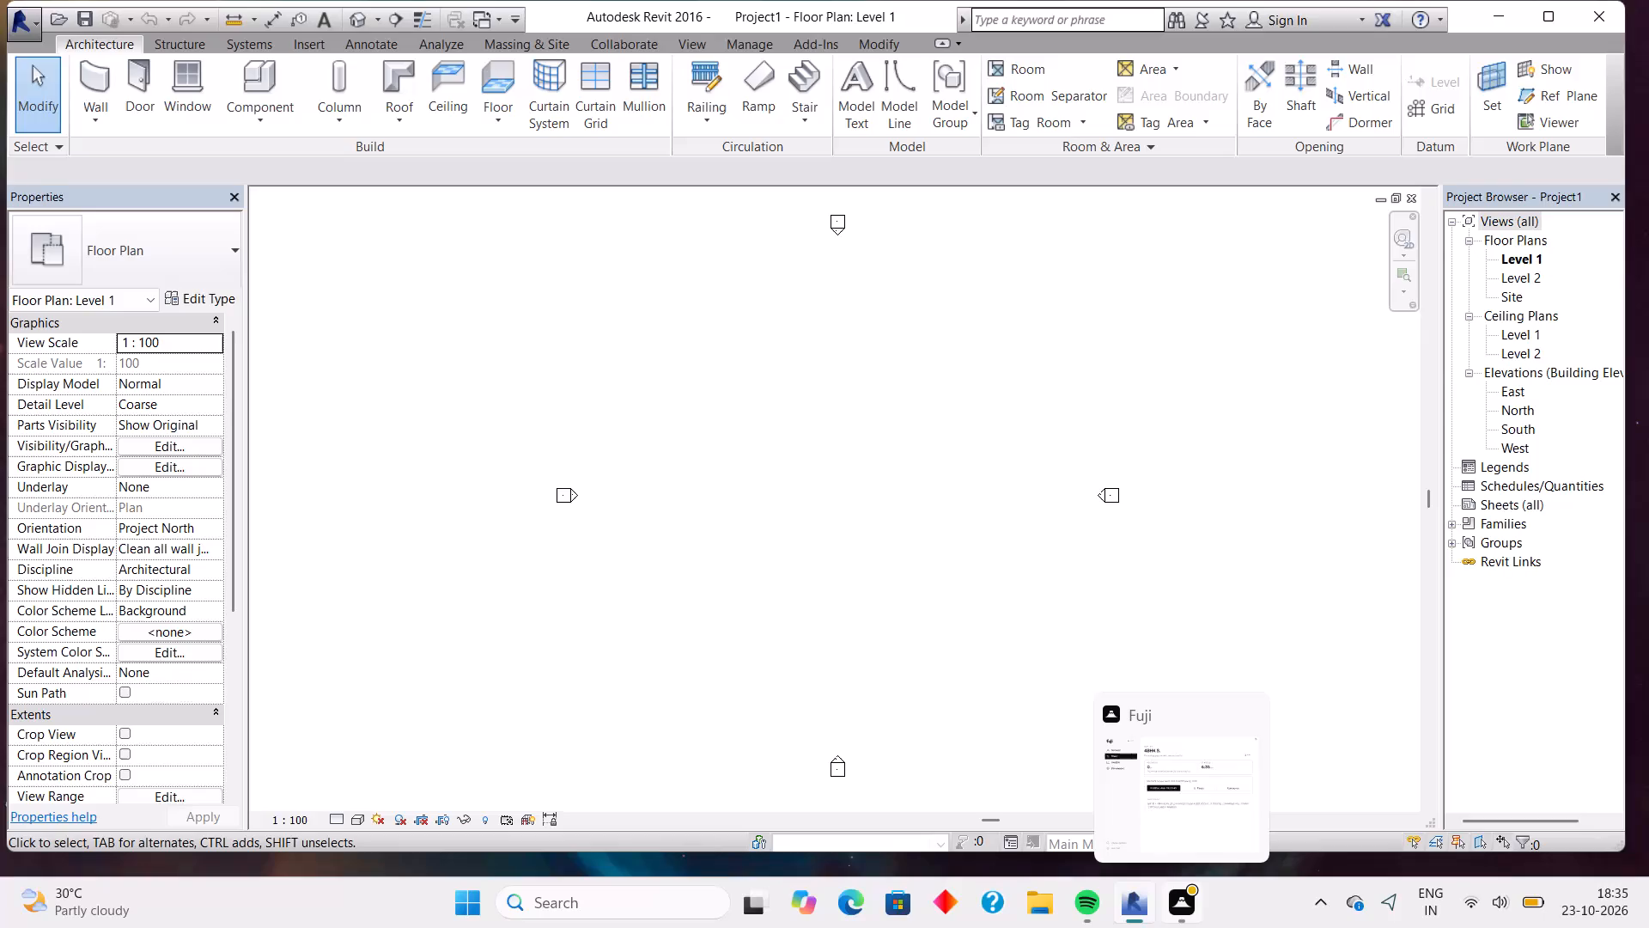
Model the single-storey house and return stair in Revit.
Set the project's length units to feet and fractional inches.
click(831, 572)
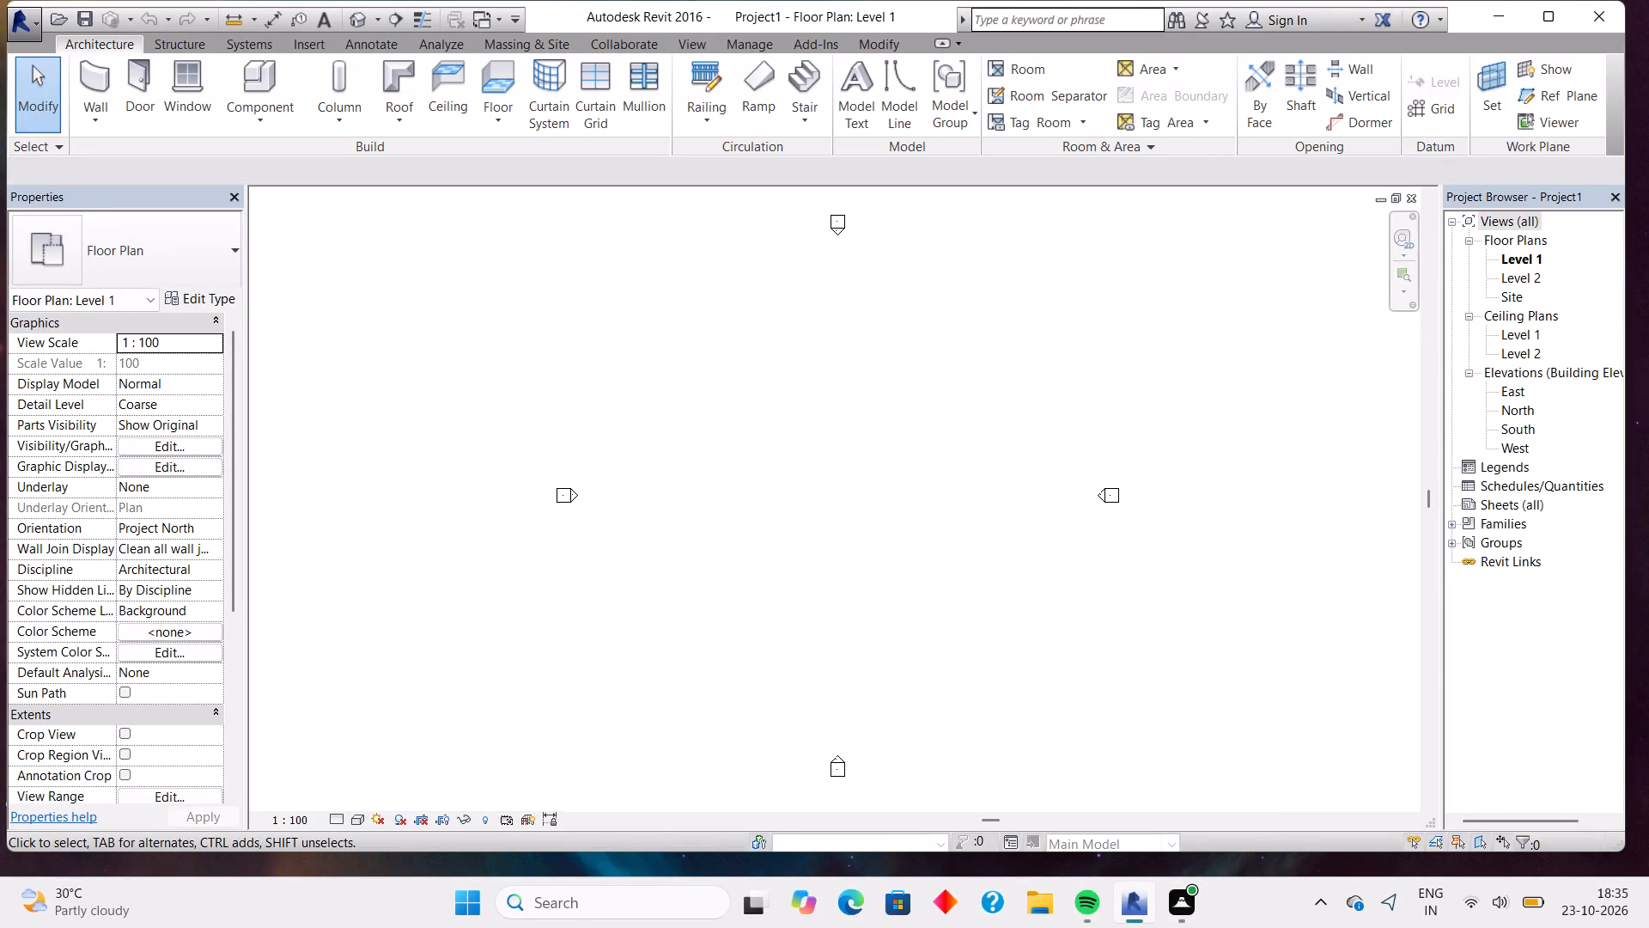
text(UN)
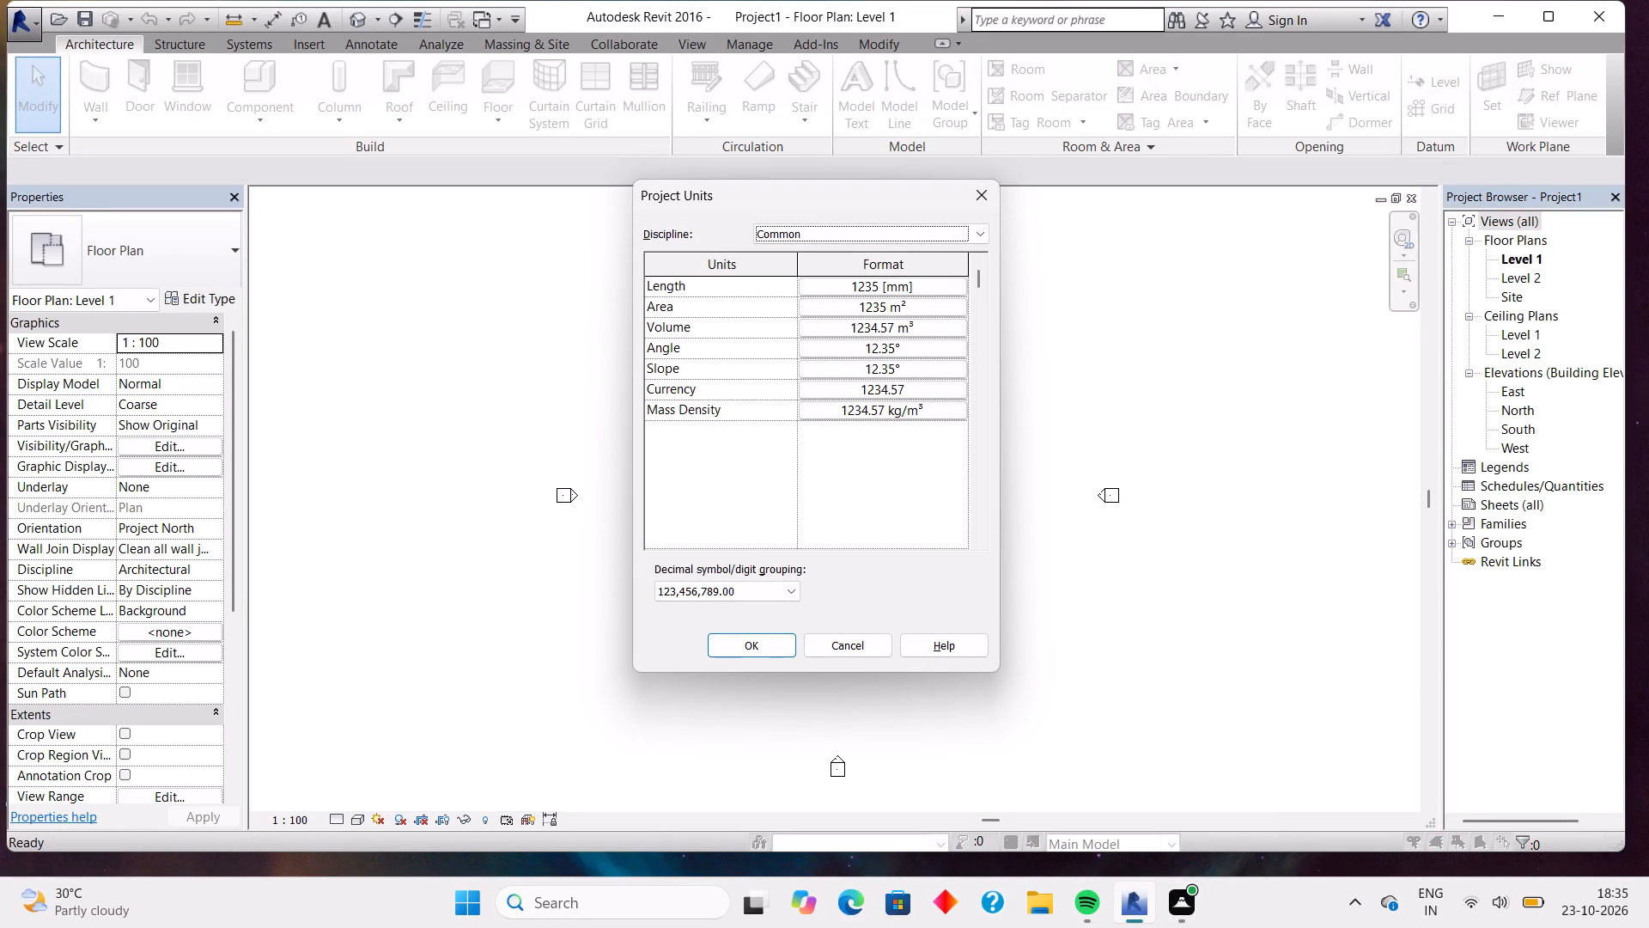
click(881, 282)
click(842, 322)
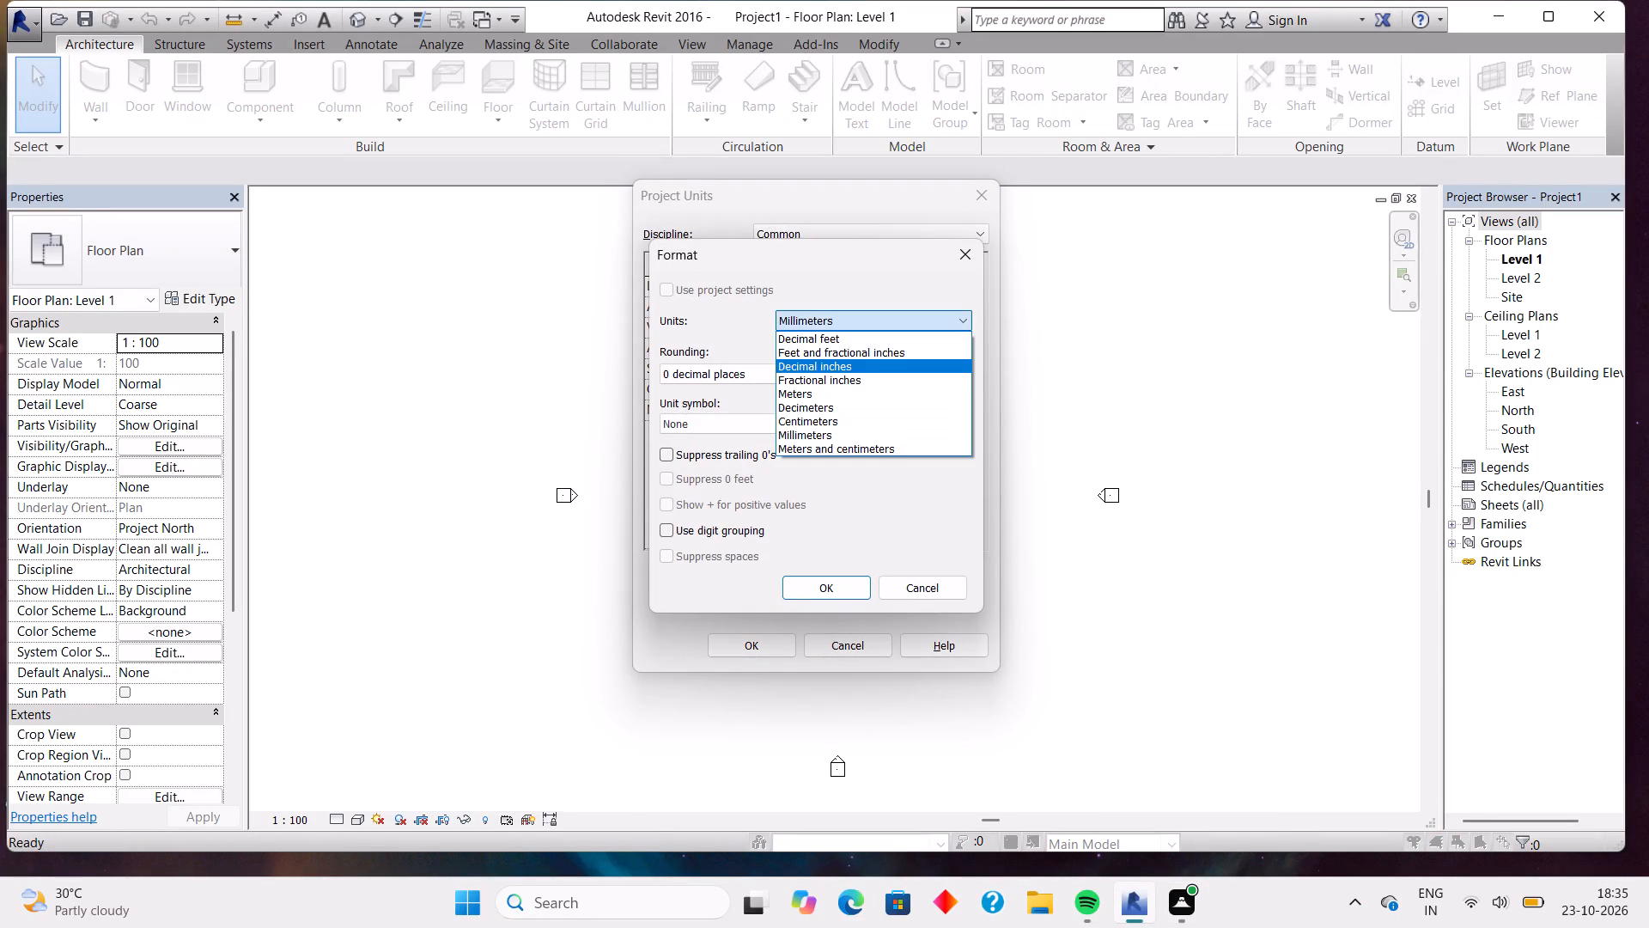
click(850, 355)
click(839, 591)
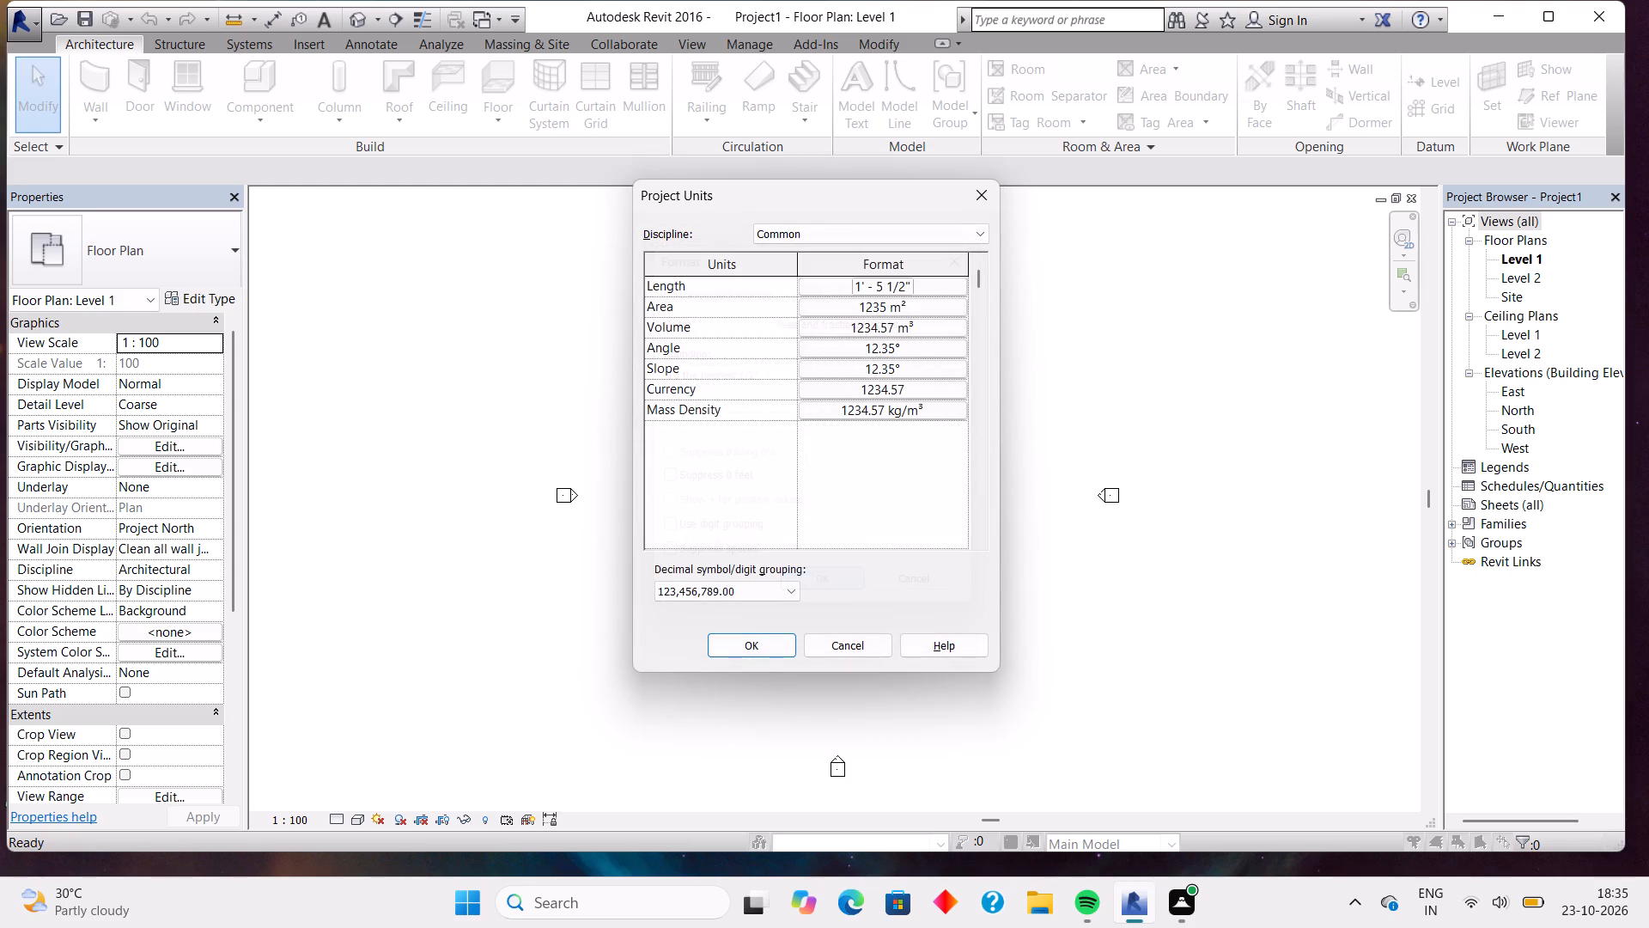
click(745, 642)
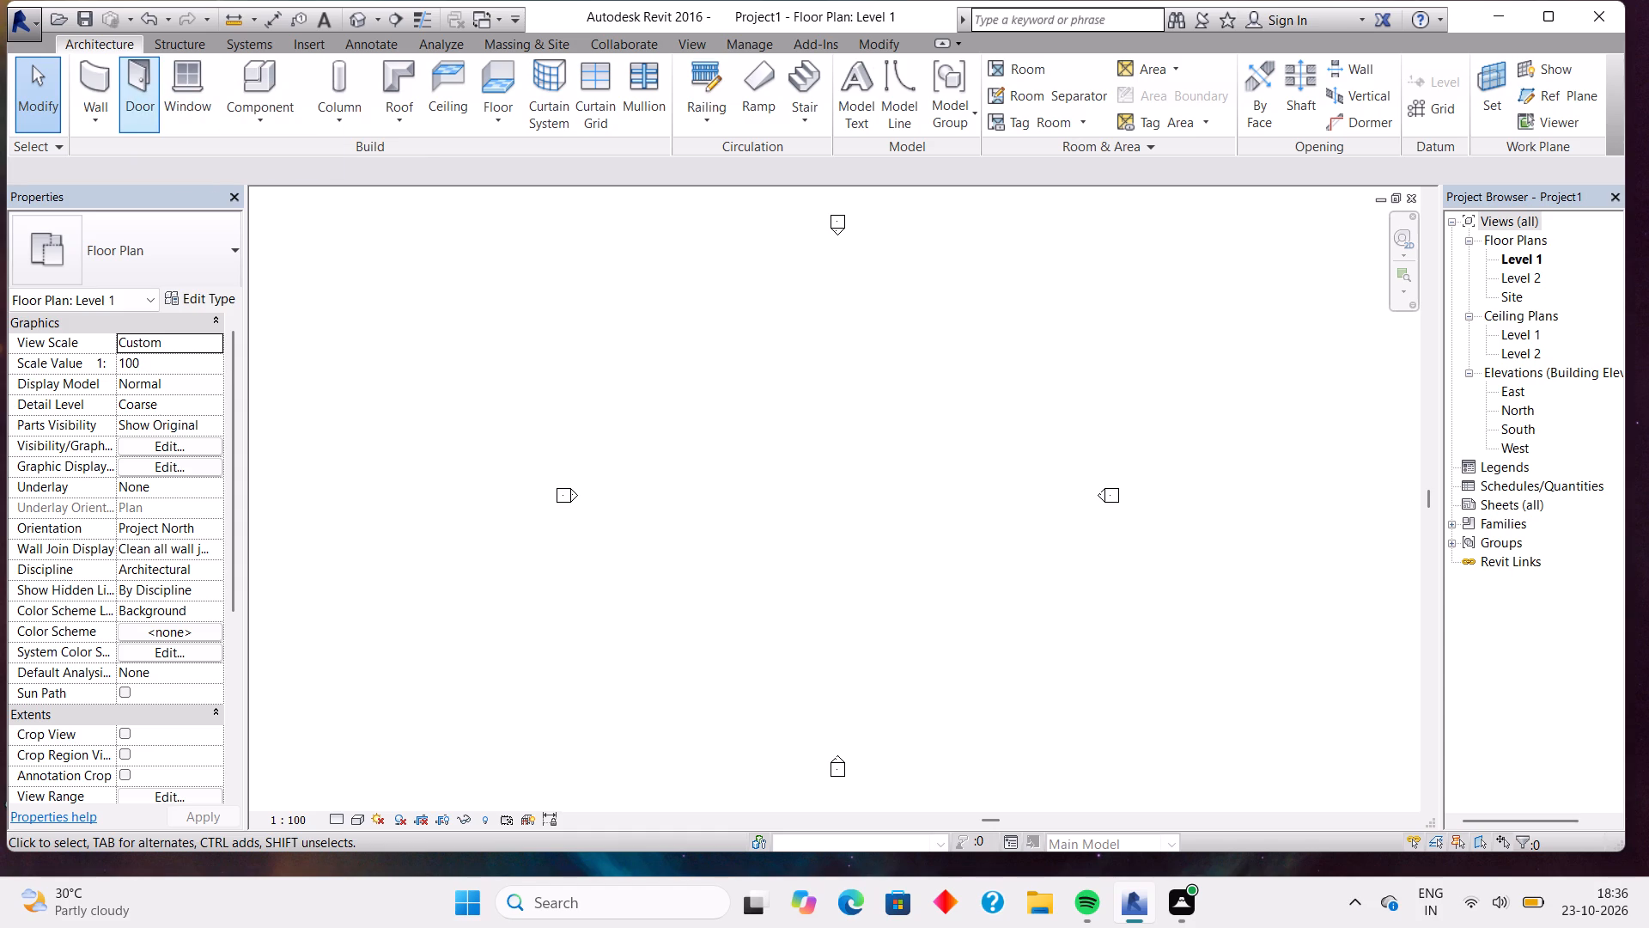
Draw a closed rectangle of Generic - 200mm walls, 39' wide by 44' deep, up to Level 2, with location line Finish Face: Exterior.
click(93, 82)
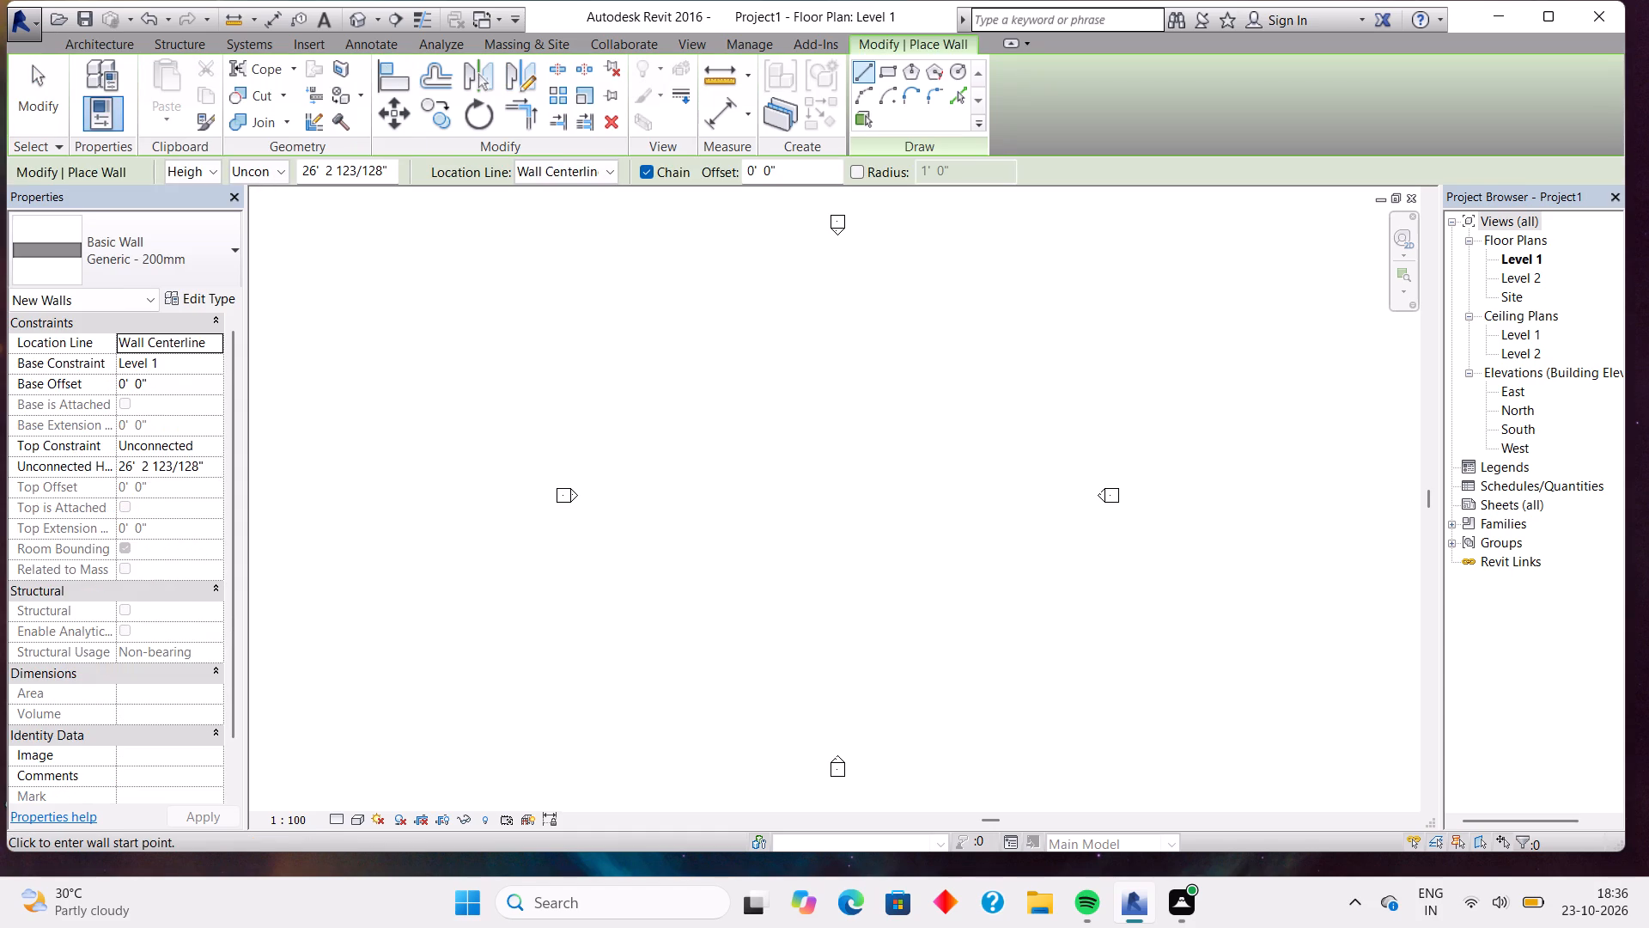
click(253, 179)
click(248, 211)
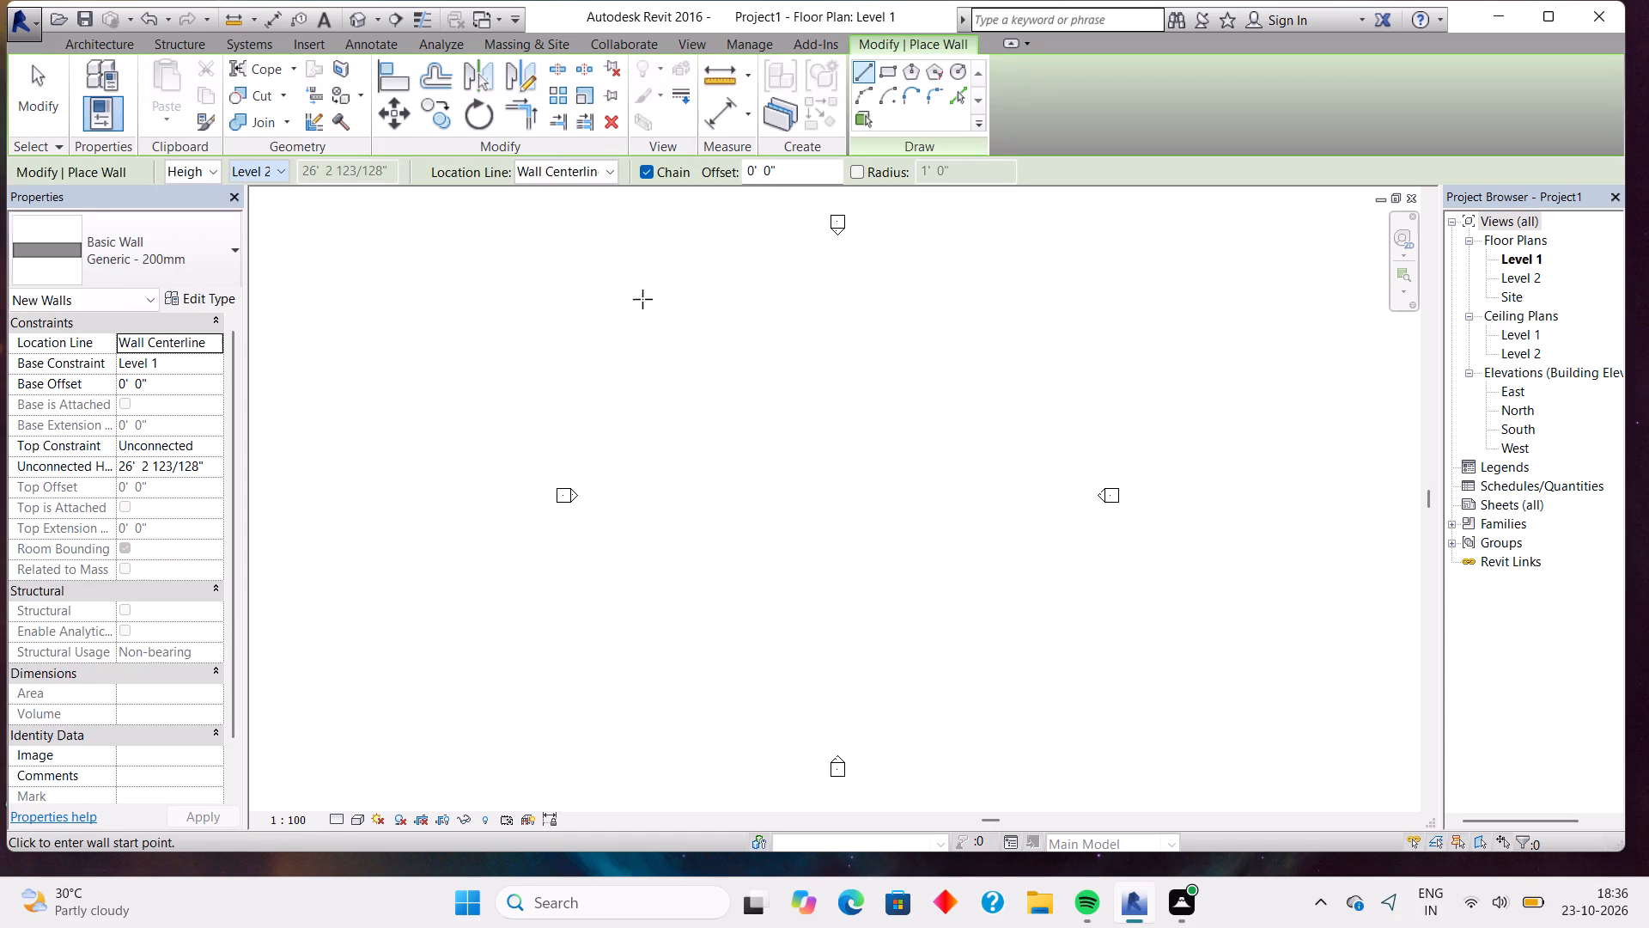
click(585, 175)
click(580, 222)
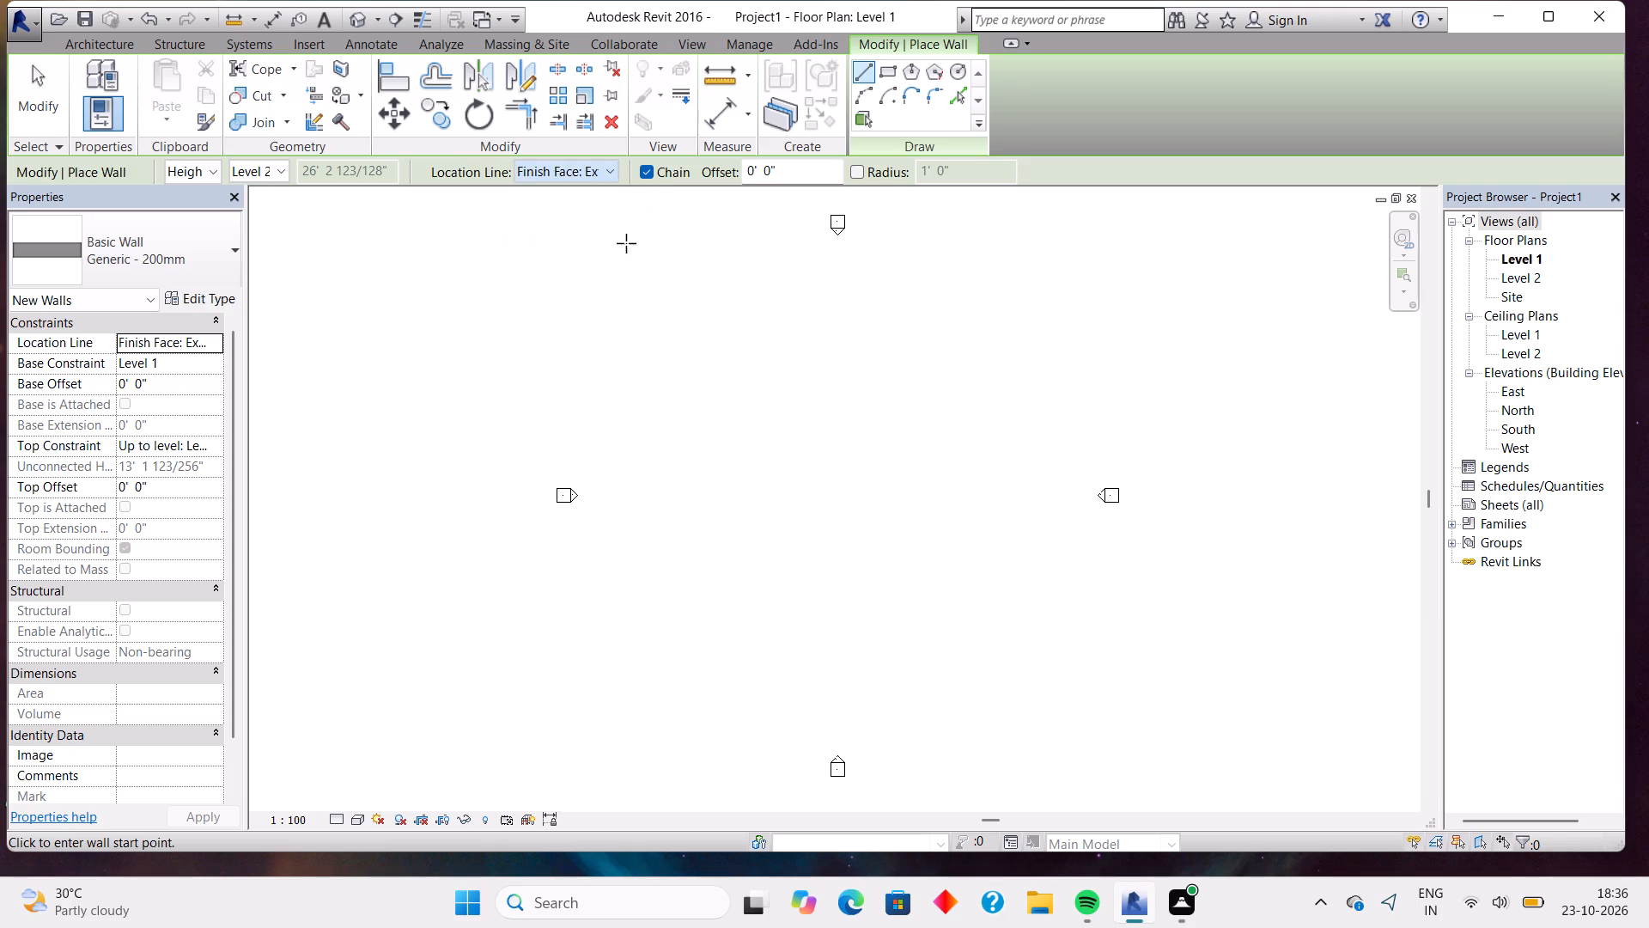
click(733, 389)
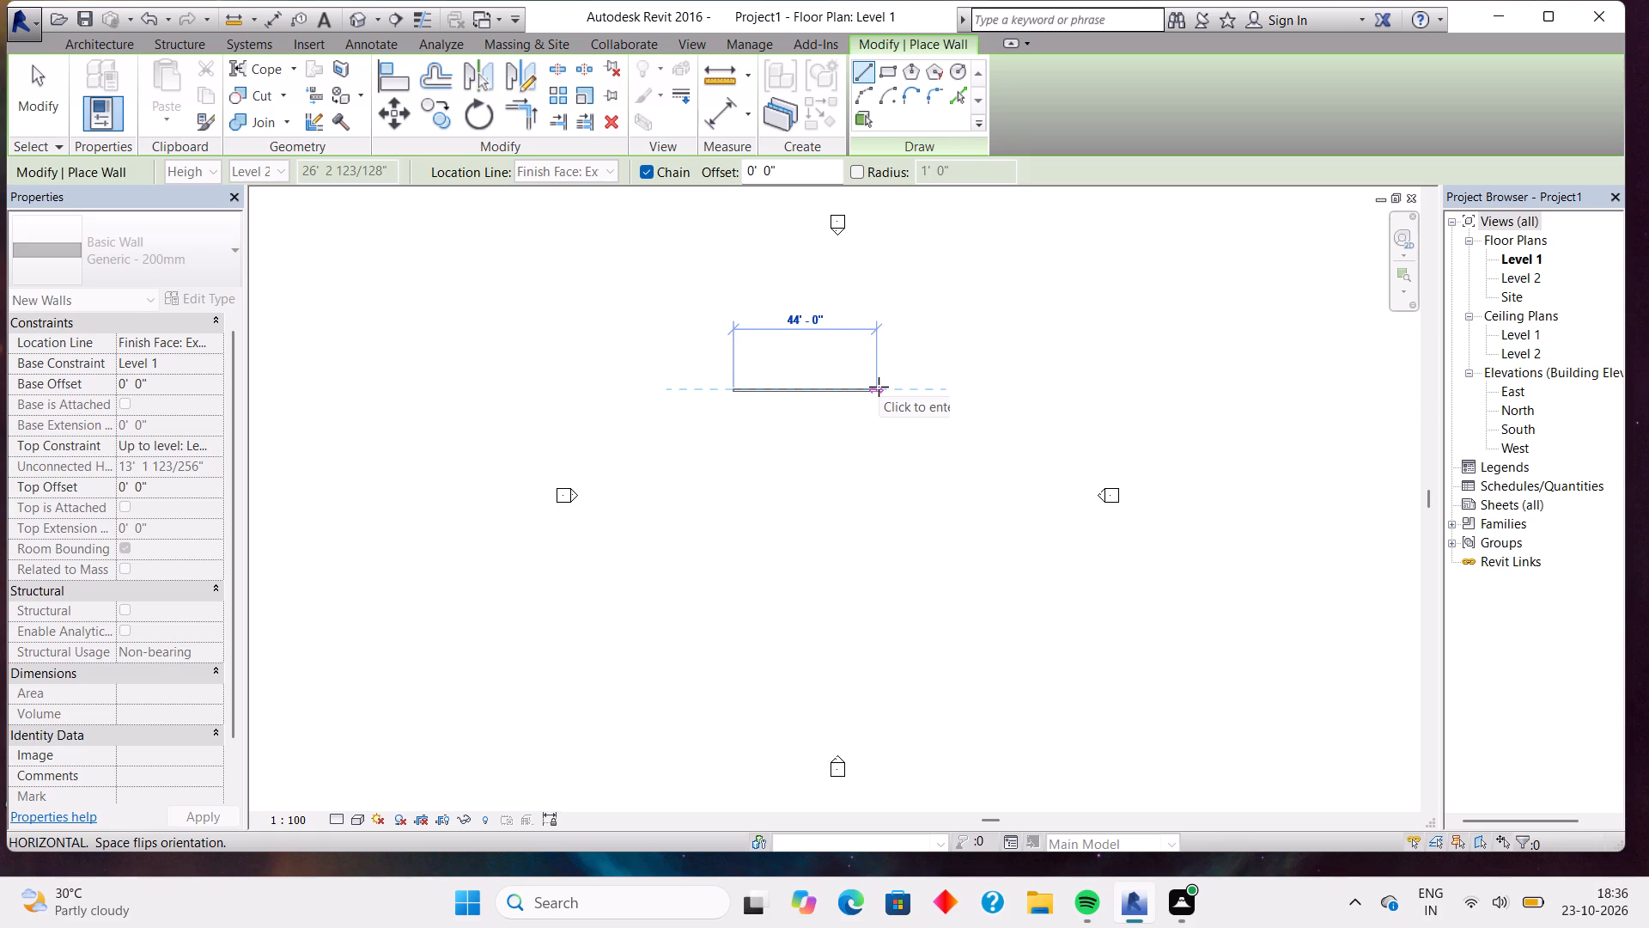
text(39)
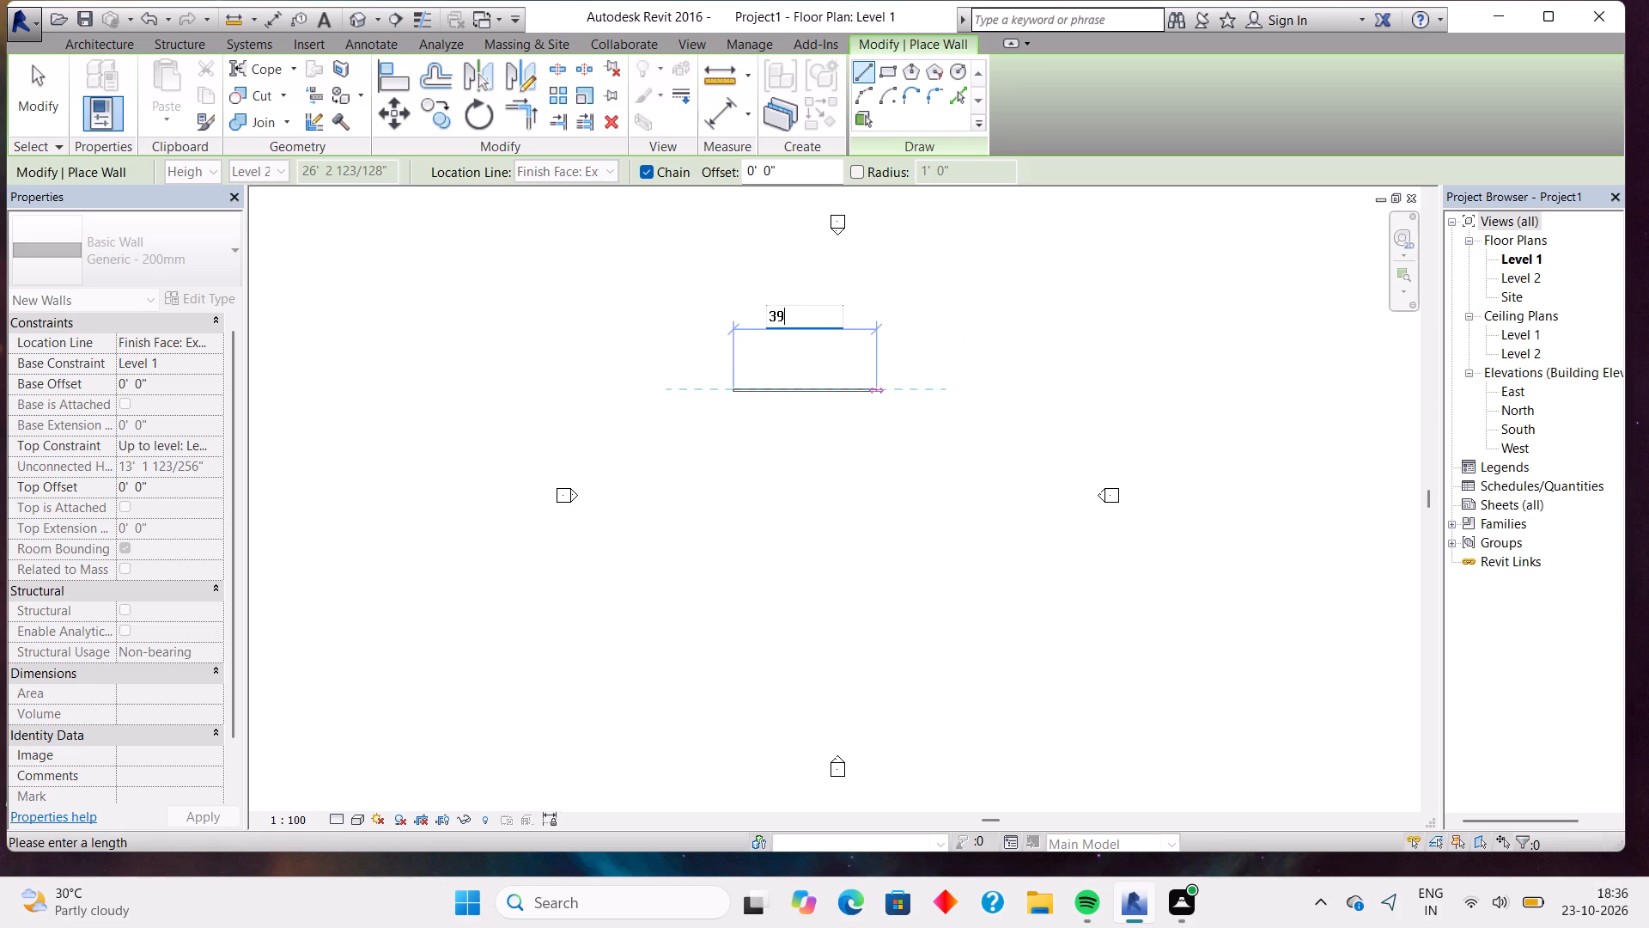
key(Return)
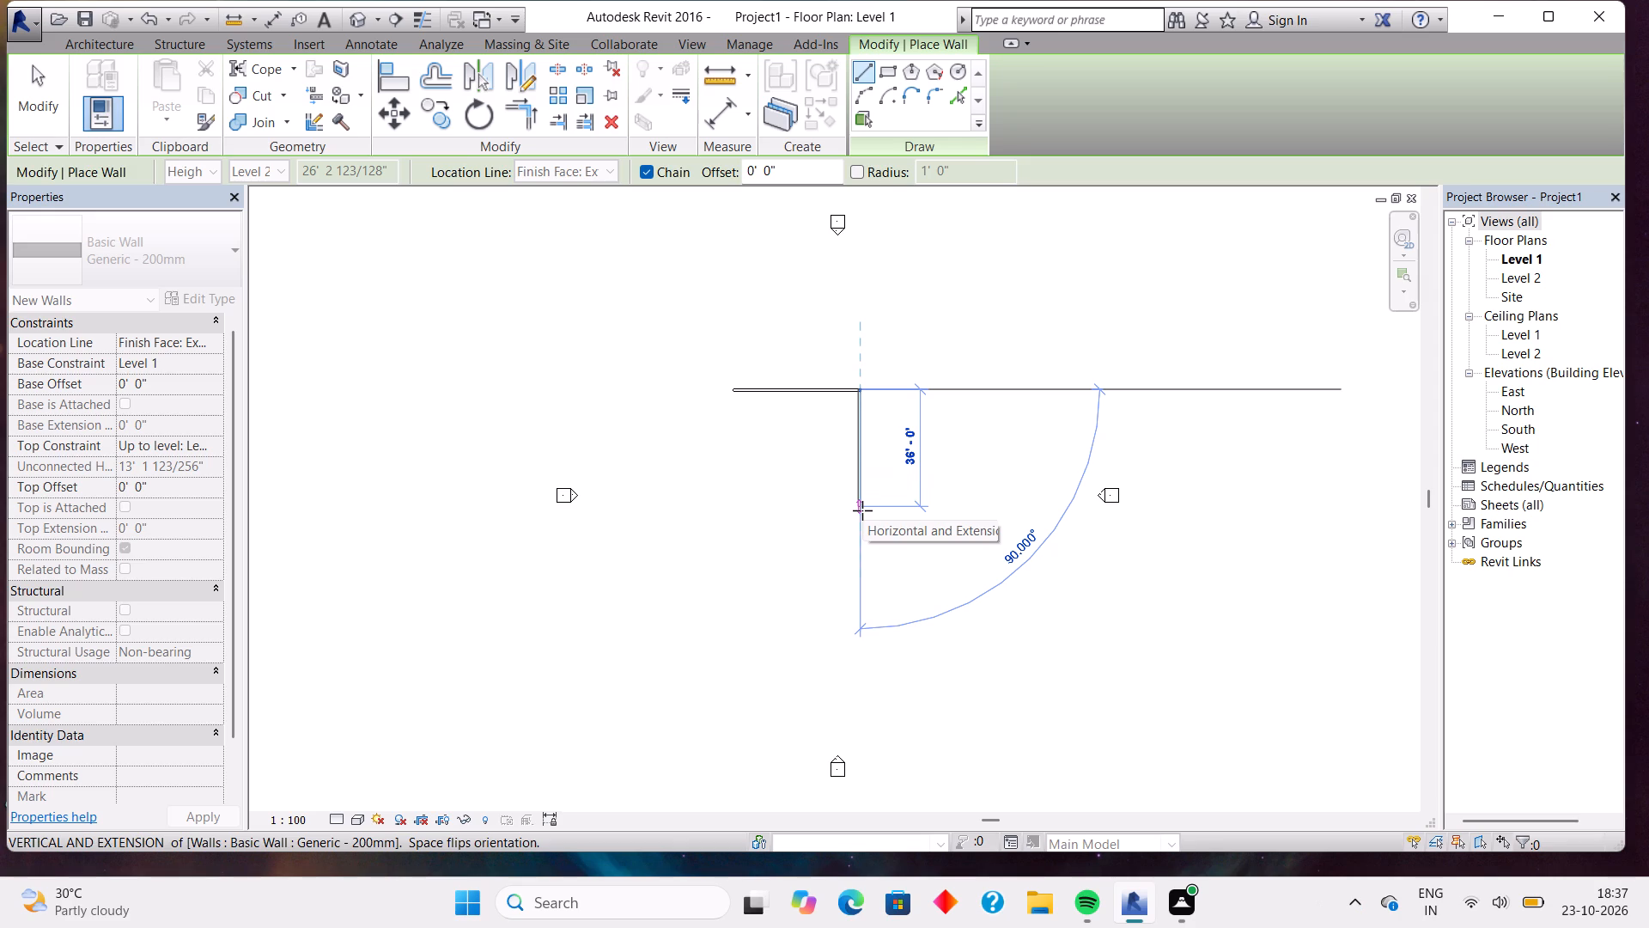
text(44)
key(Return)
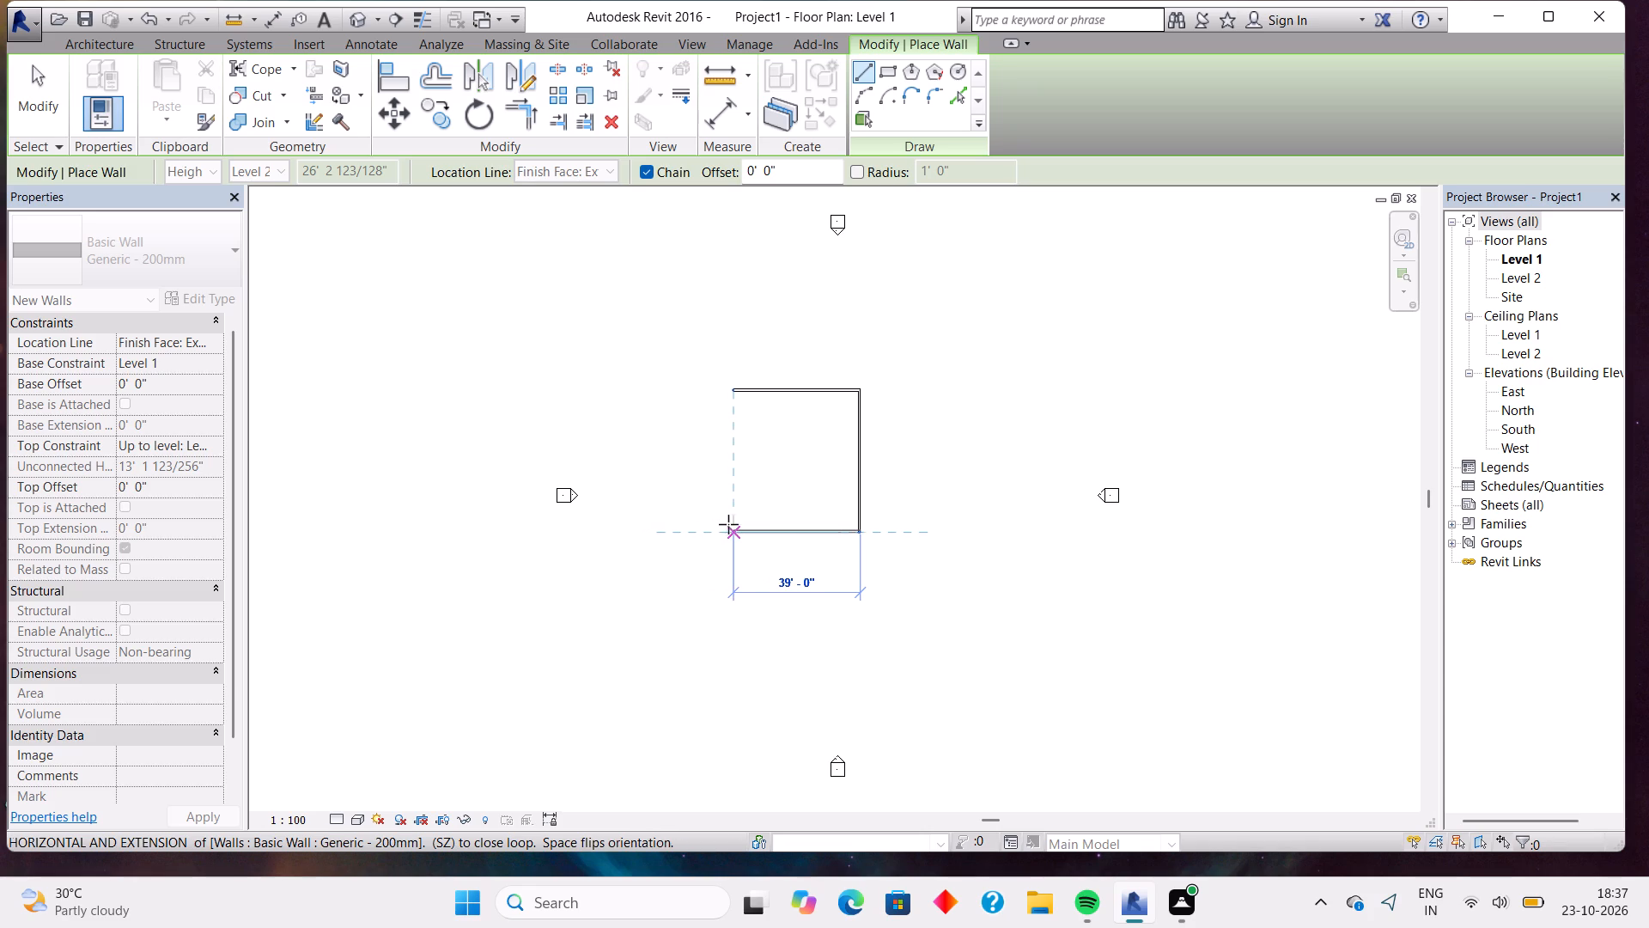
click(735, 523)
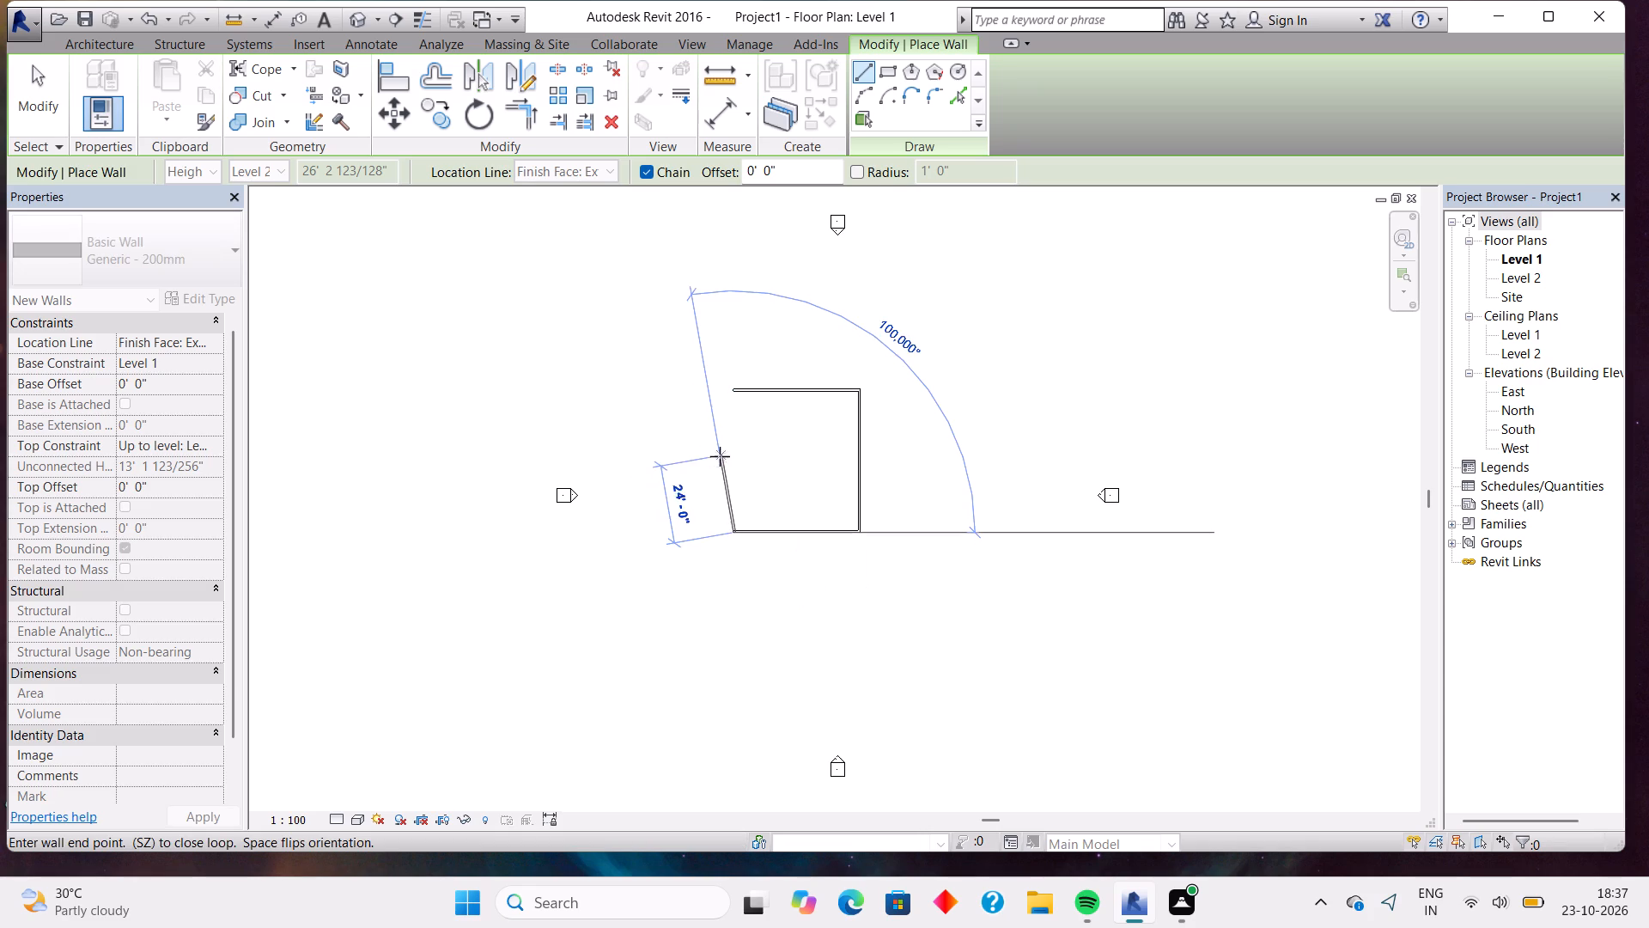
click(727, 394)
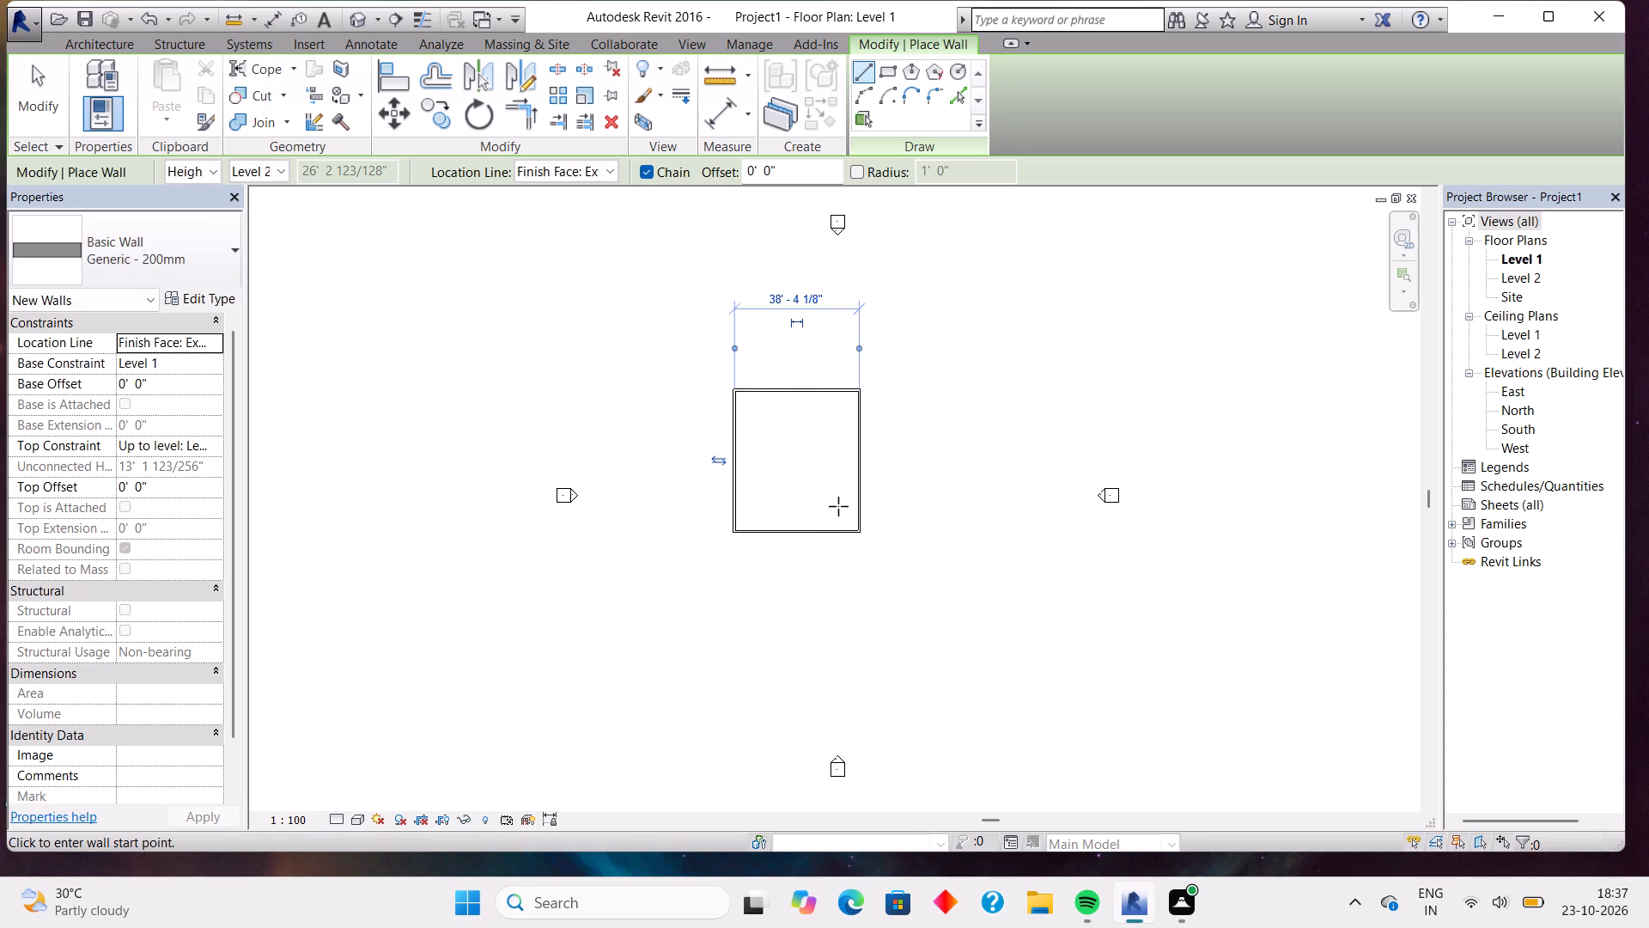
Enclose the plan's north-west corner with Generic - 150mm walls, starting about 13'-0" down the west wall, running about 12'-6" east, and turning up to the north wall.
scroll(838, 506, down, 1)
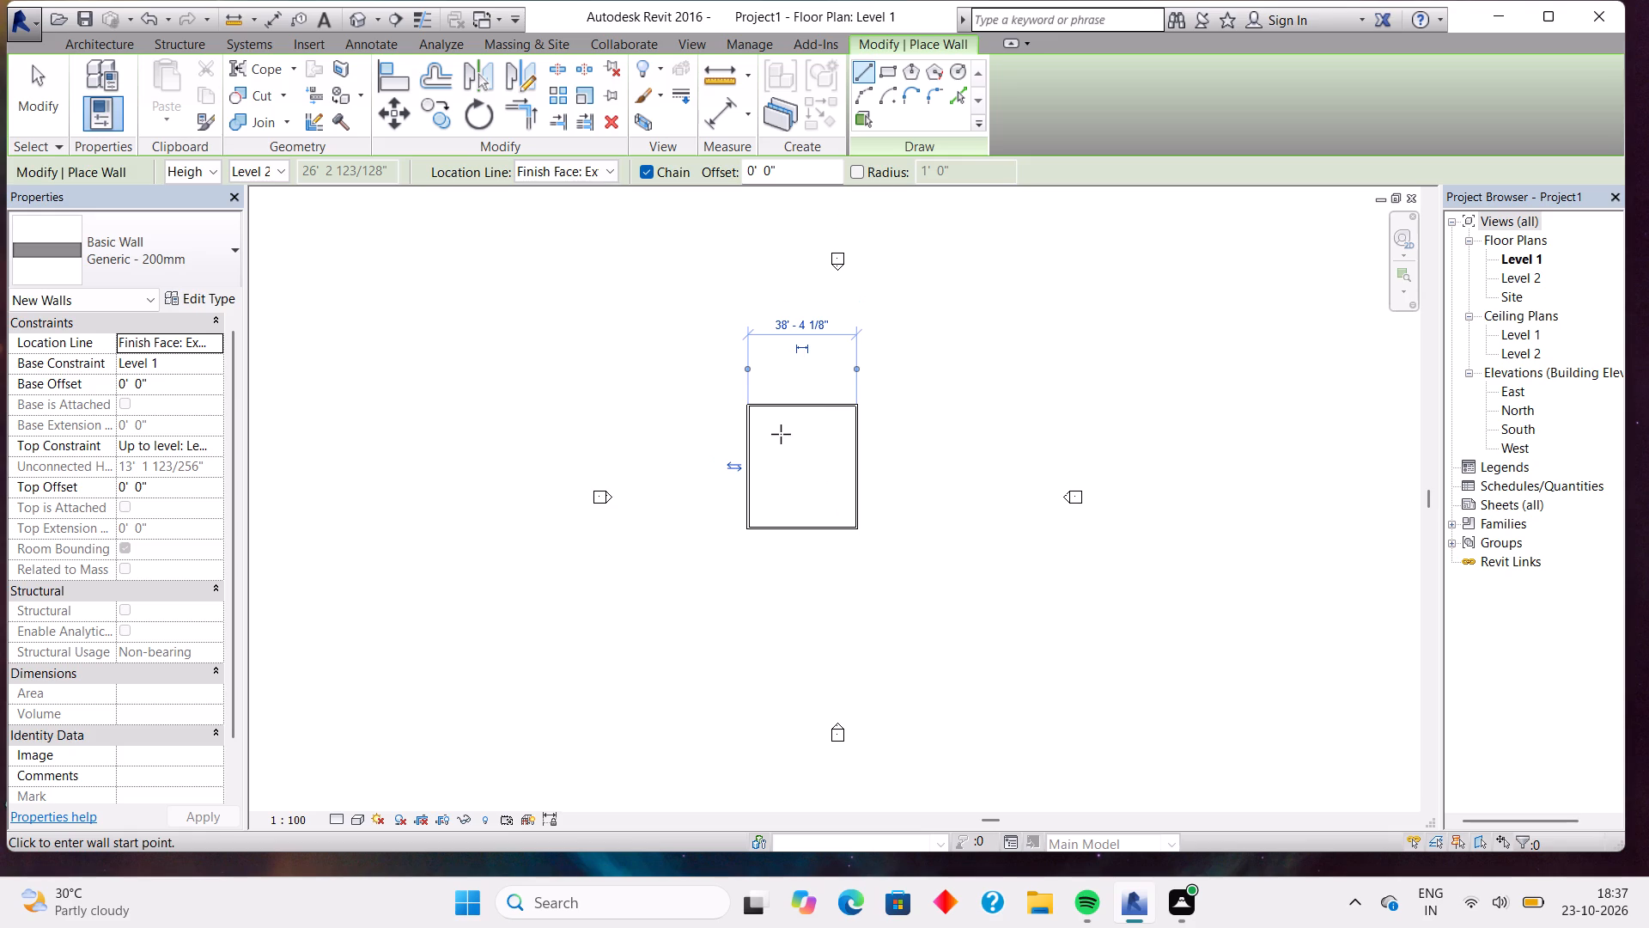
scroll(781, 433, up, 7)
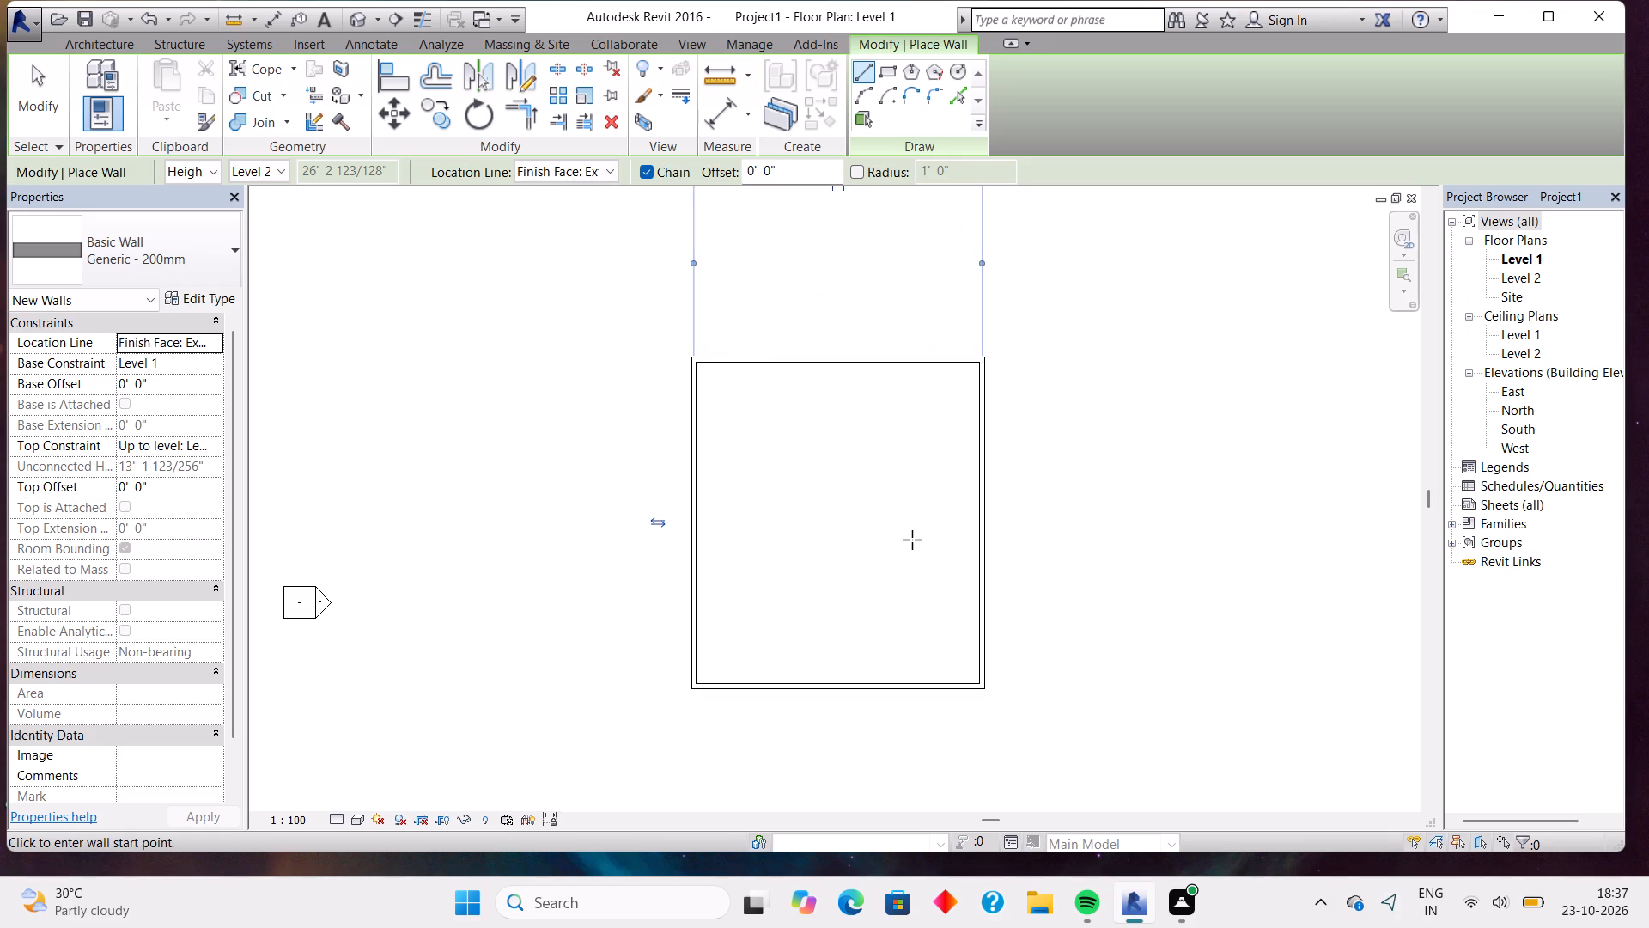
scroll(912, 540, up, 4)
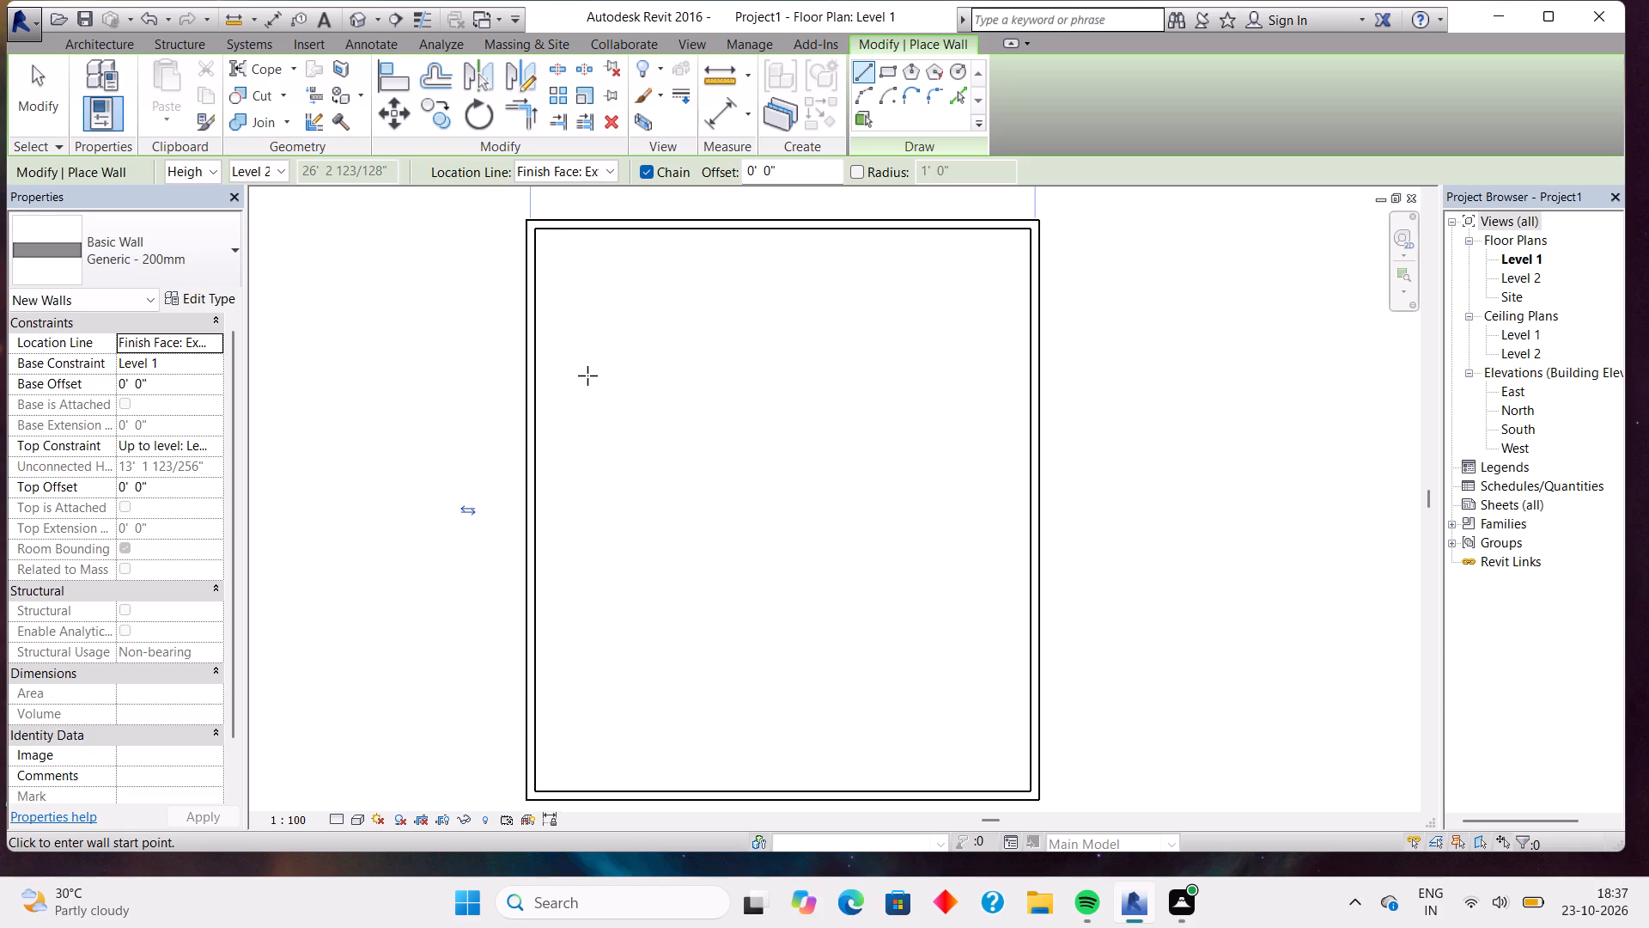
key(Escape)
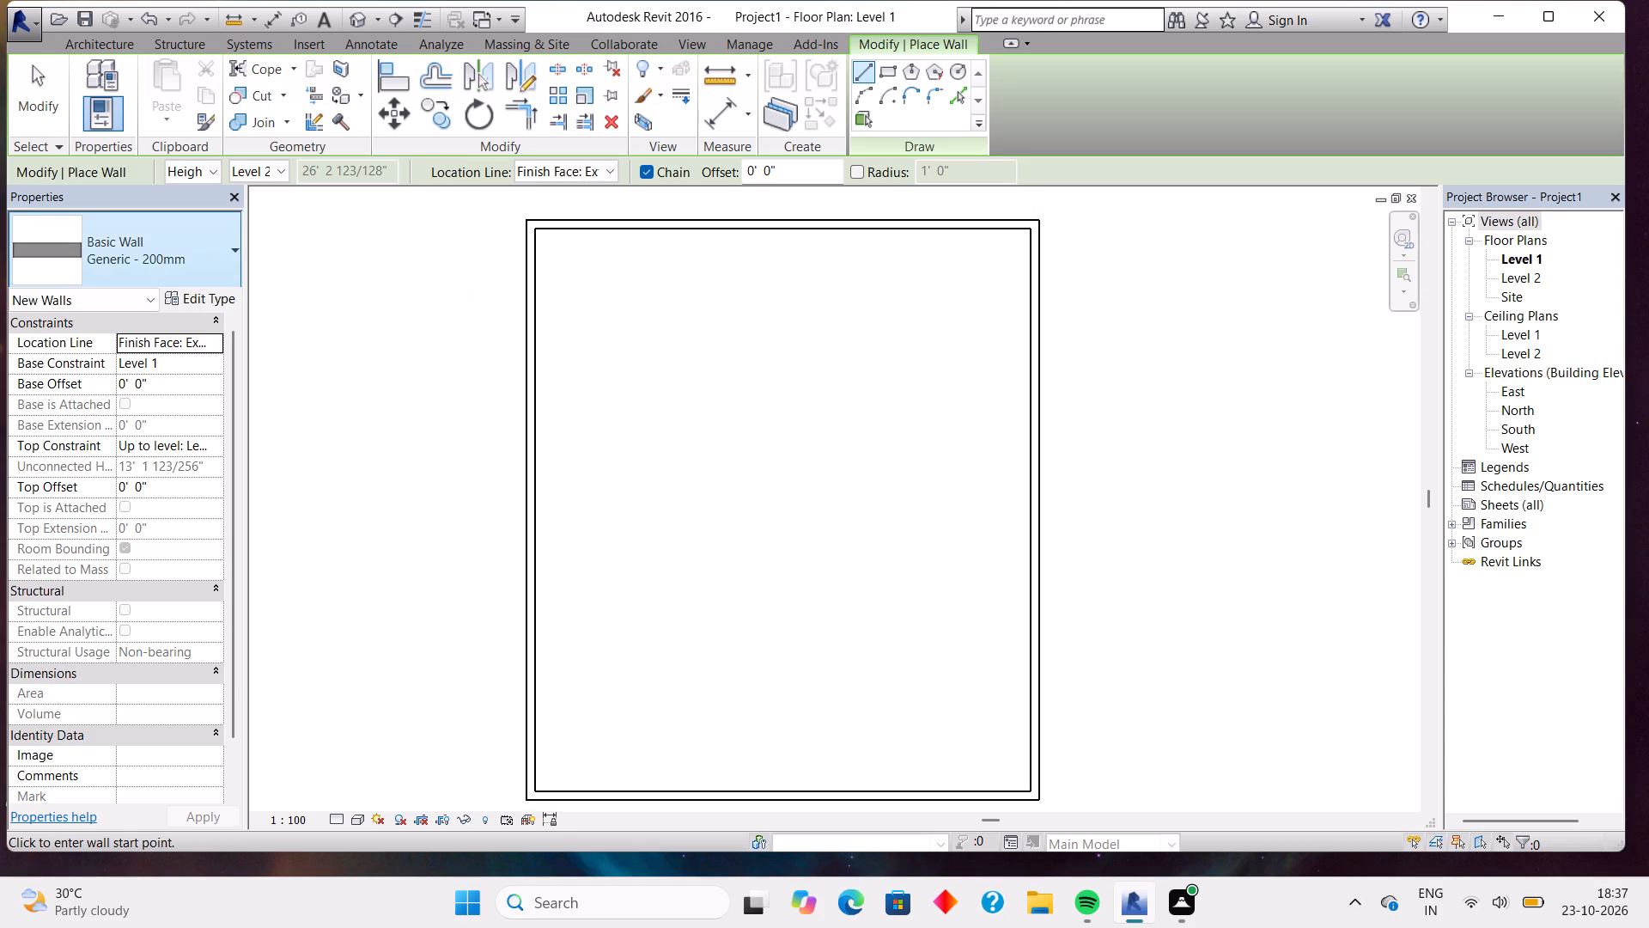
click(176, 252)
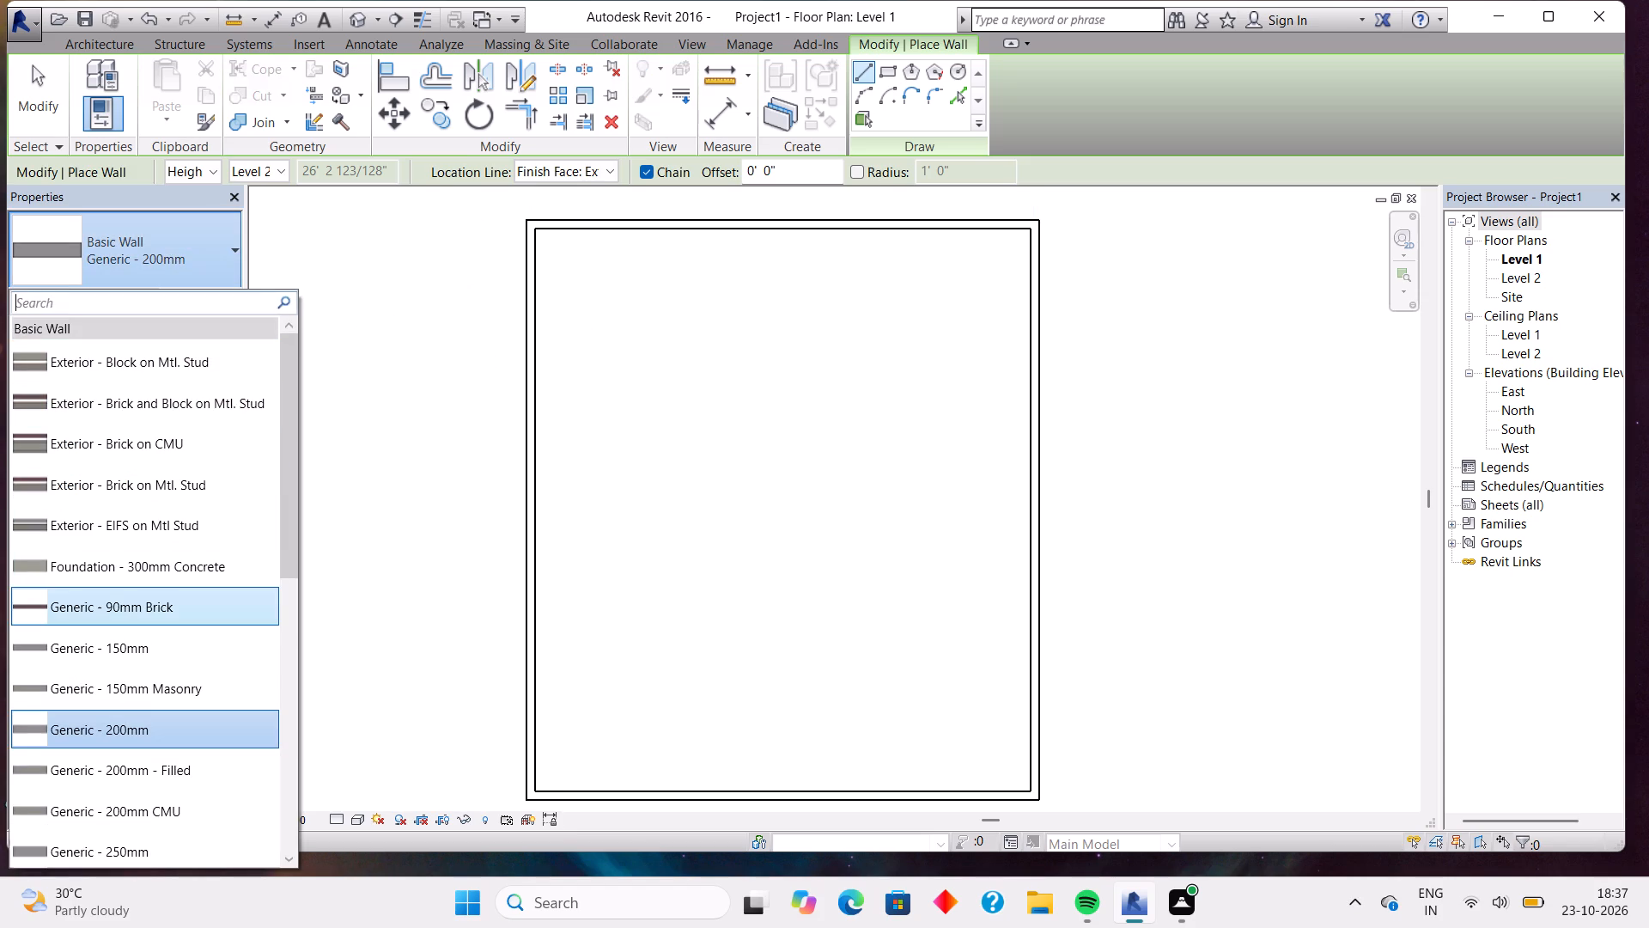
click(139, 645)
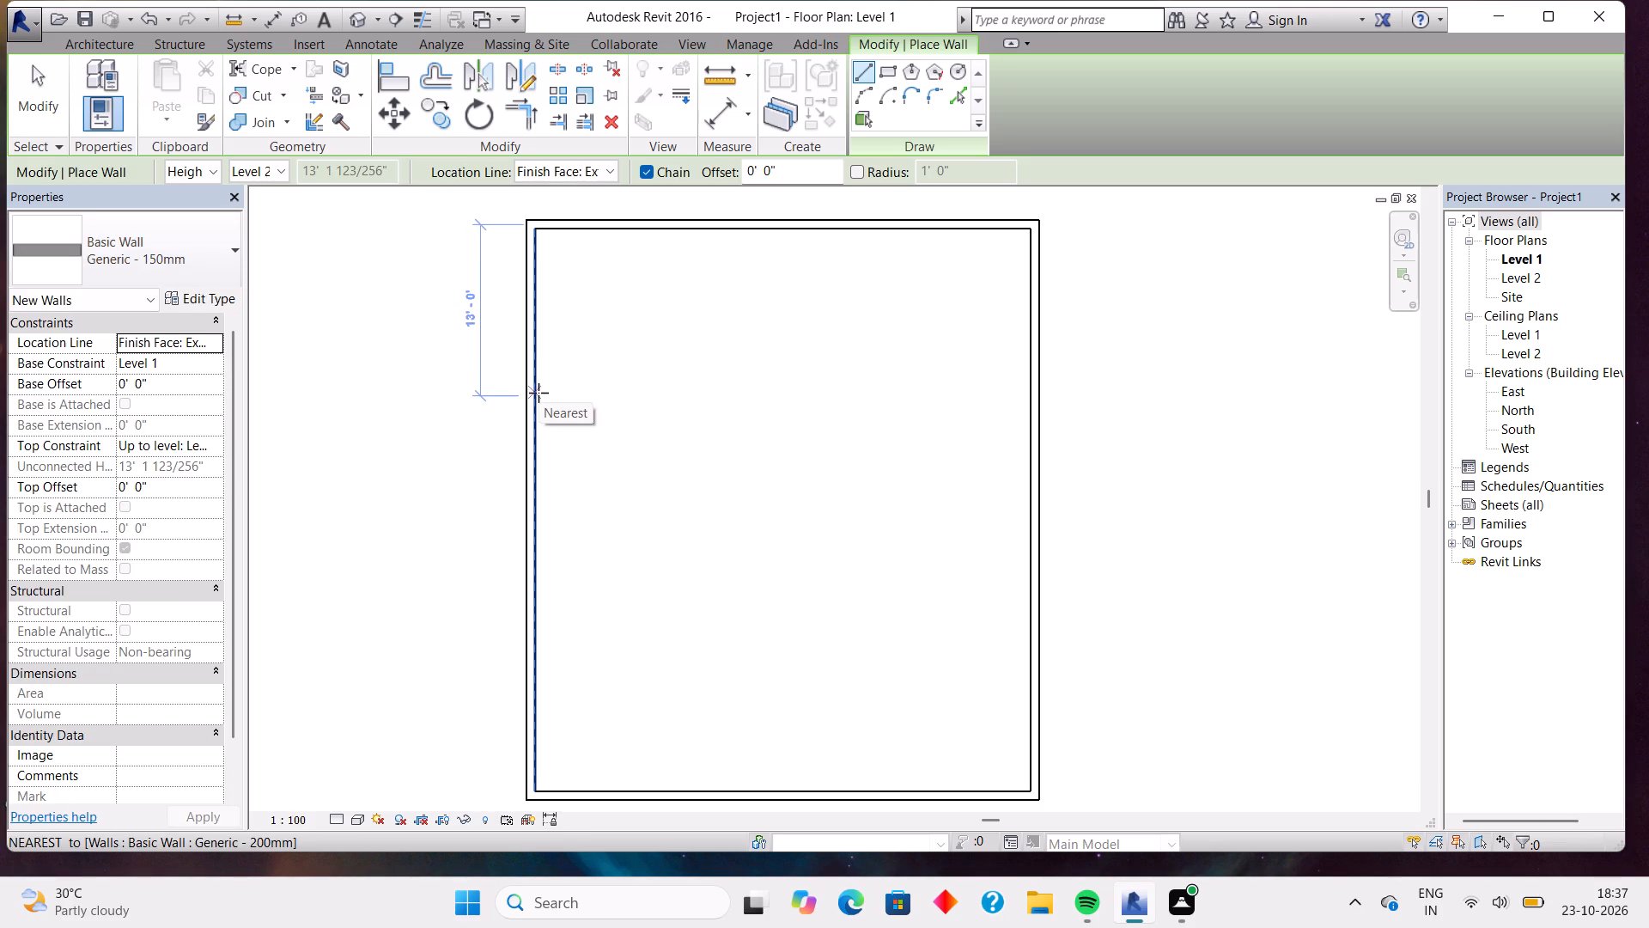
click(539, 393)
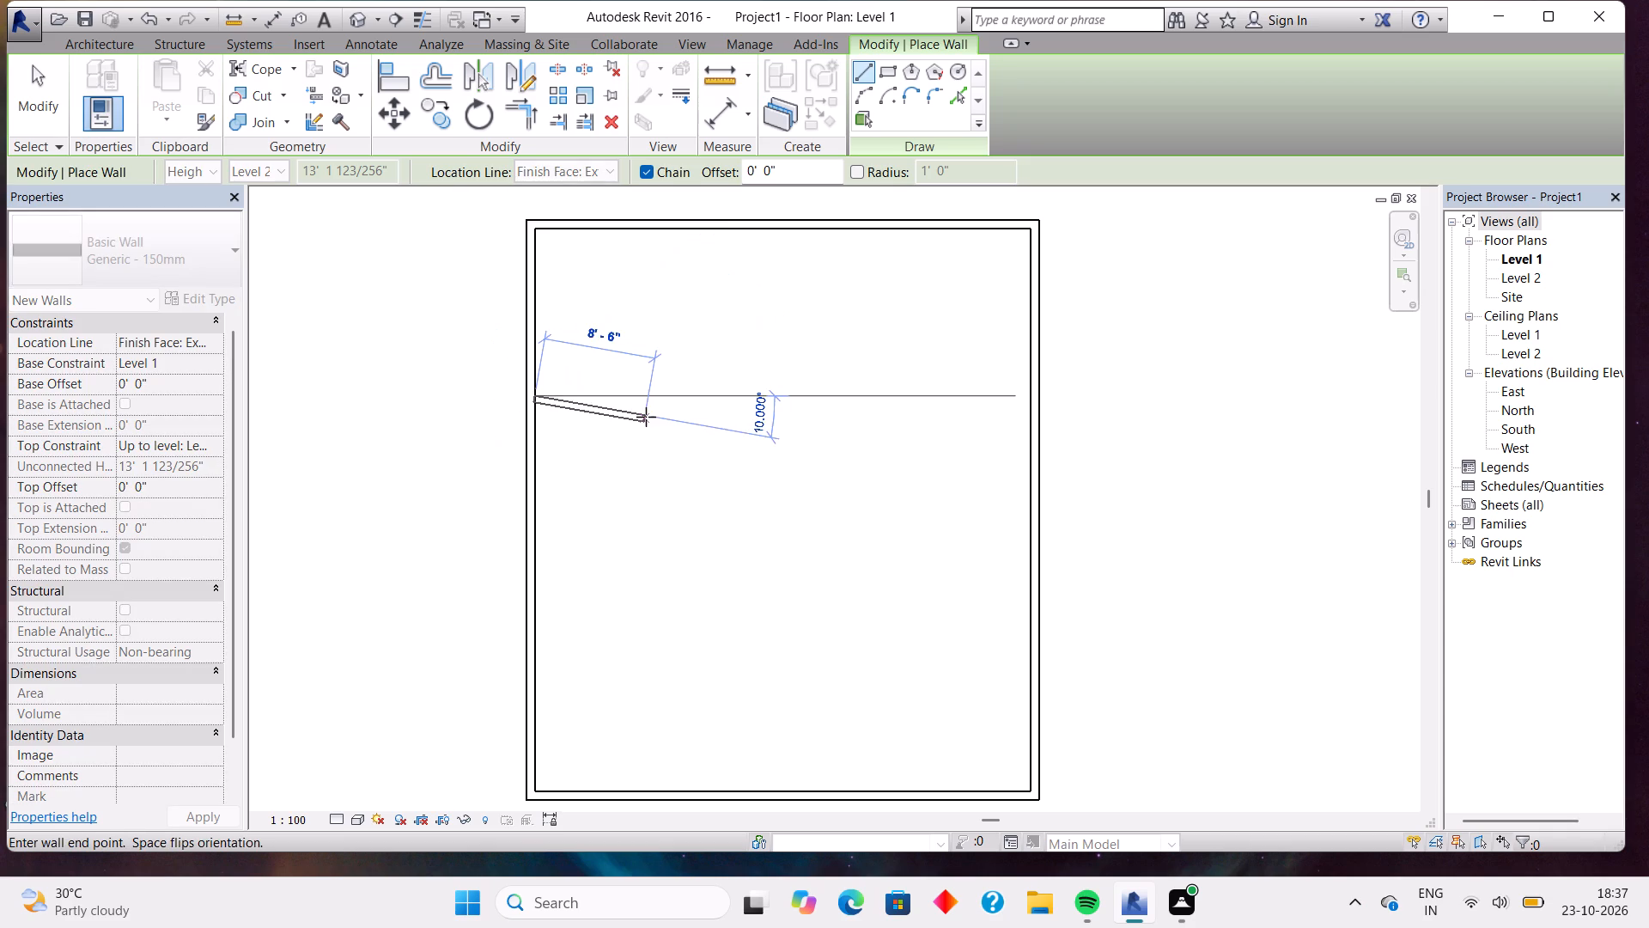
click(697, 389)
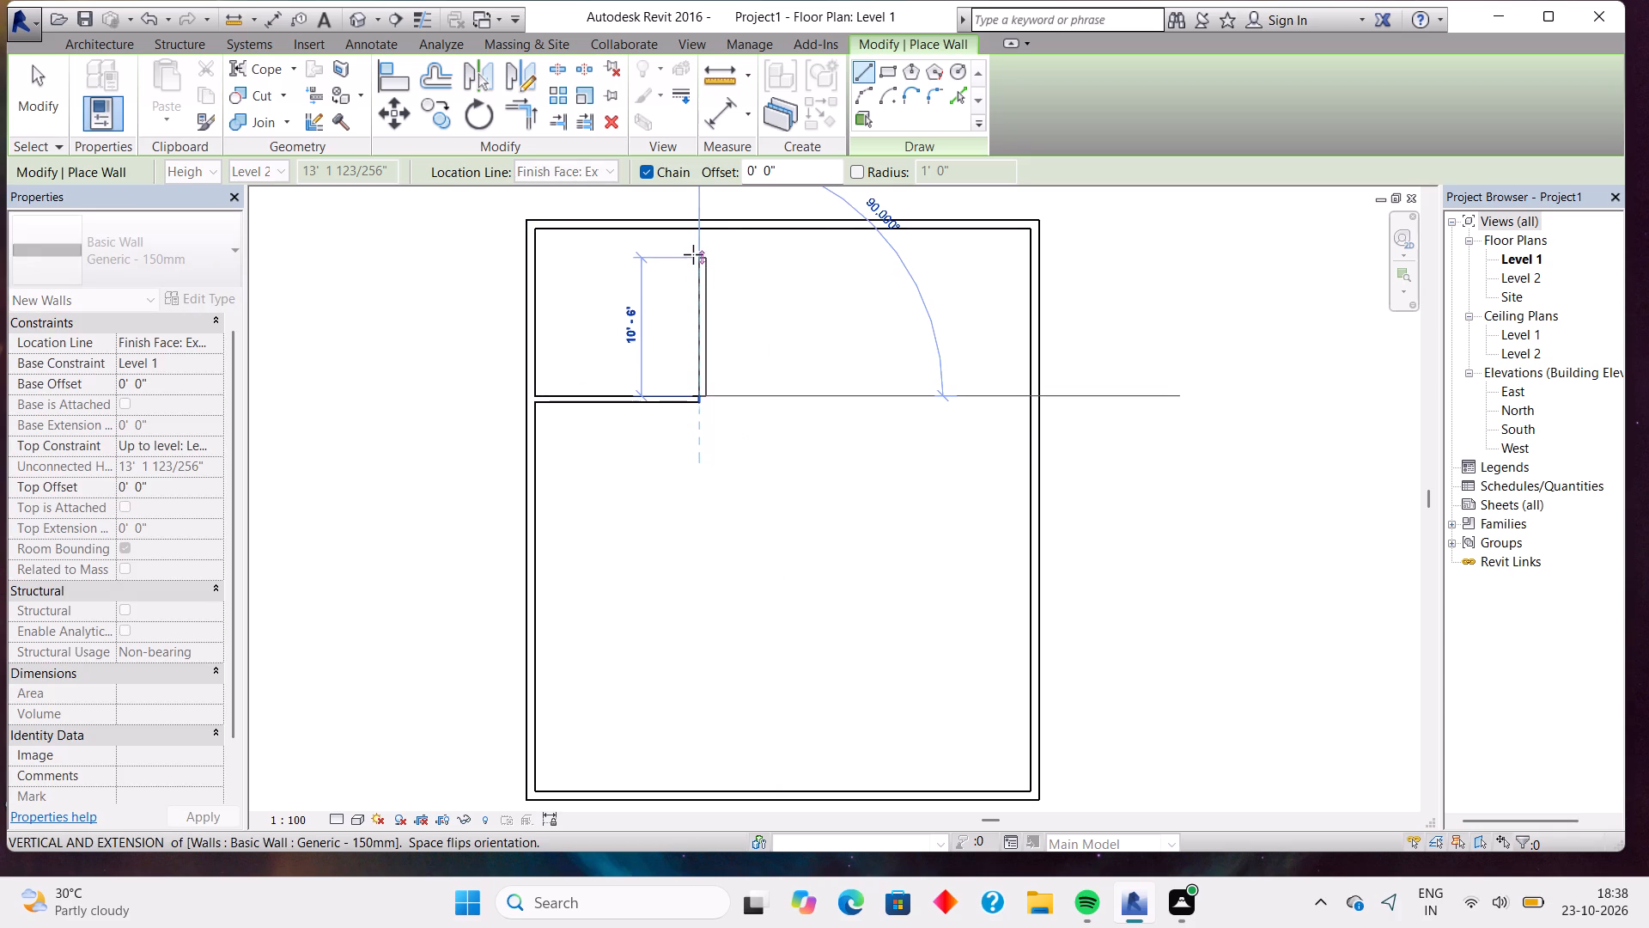
click(694, 238)
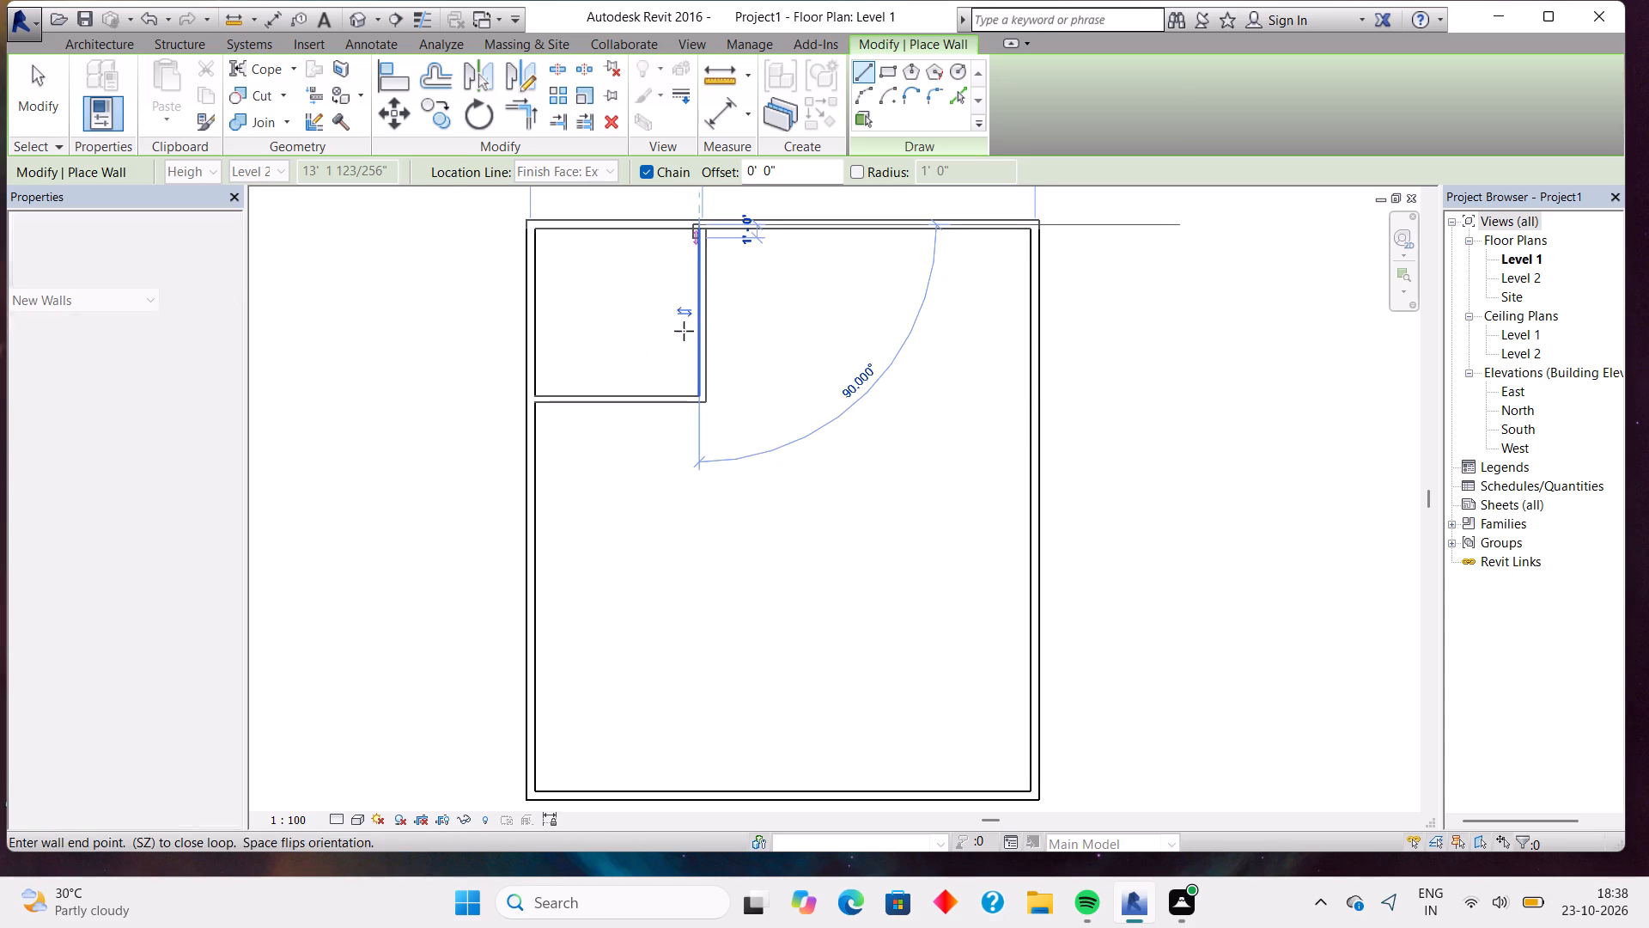
key(Escape)
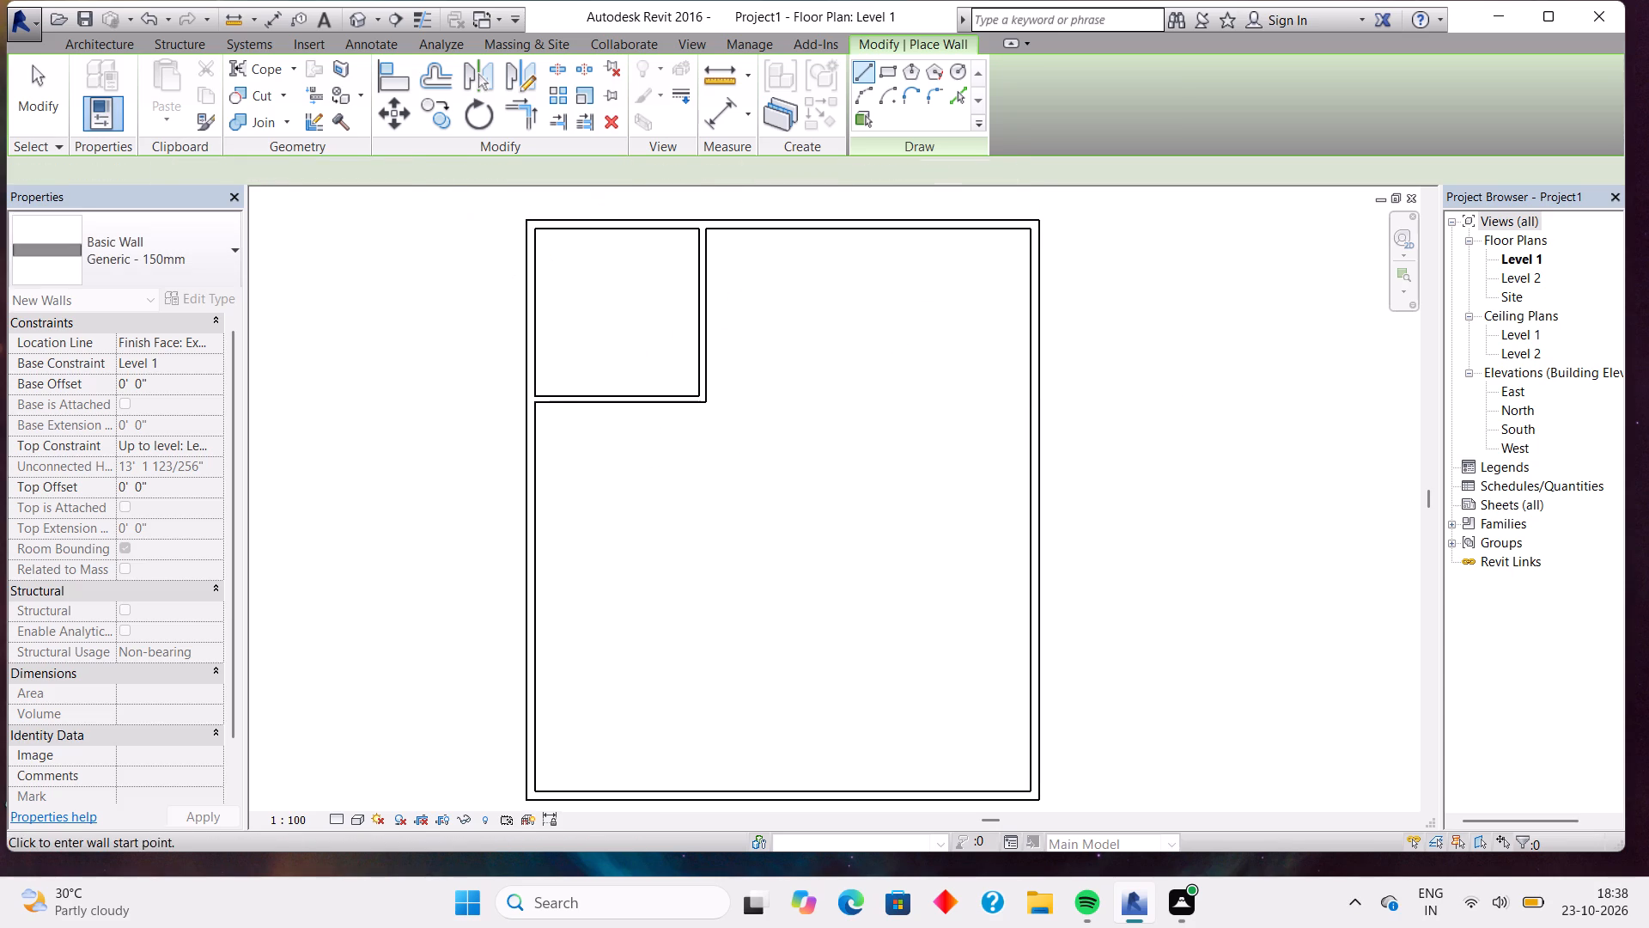
Check the north-west room's inner width and depth with aligned dimensions referenced to wall faces.
click(706, 117)
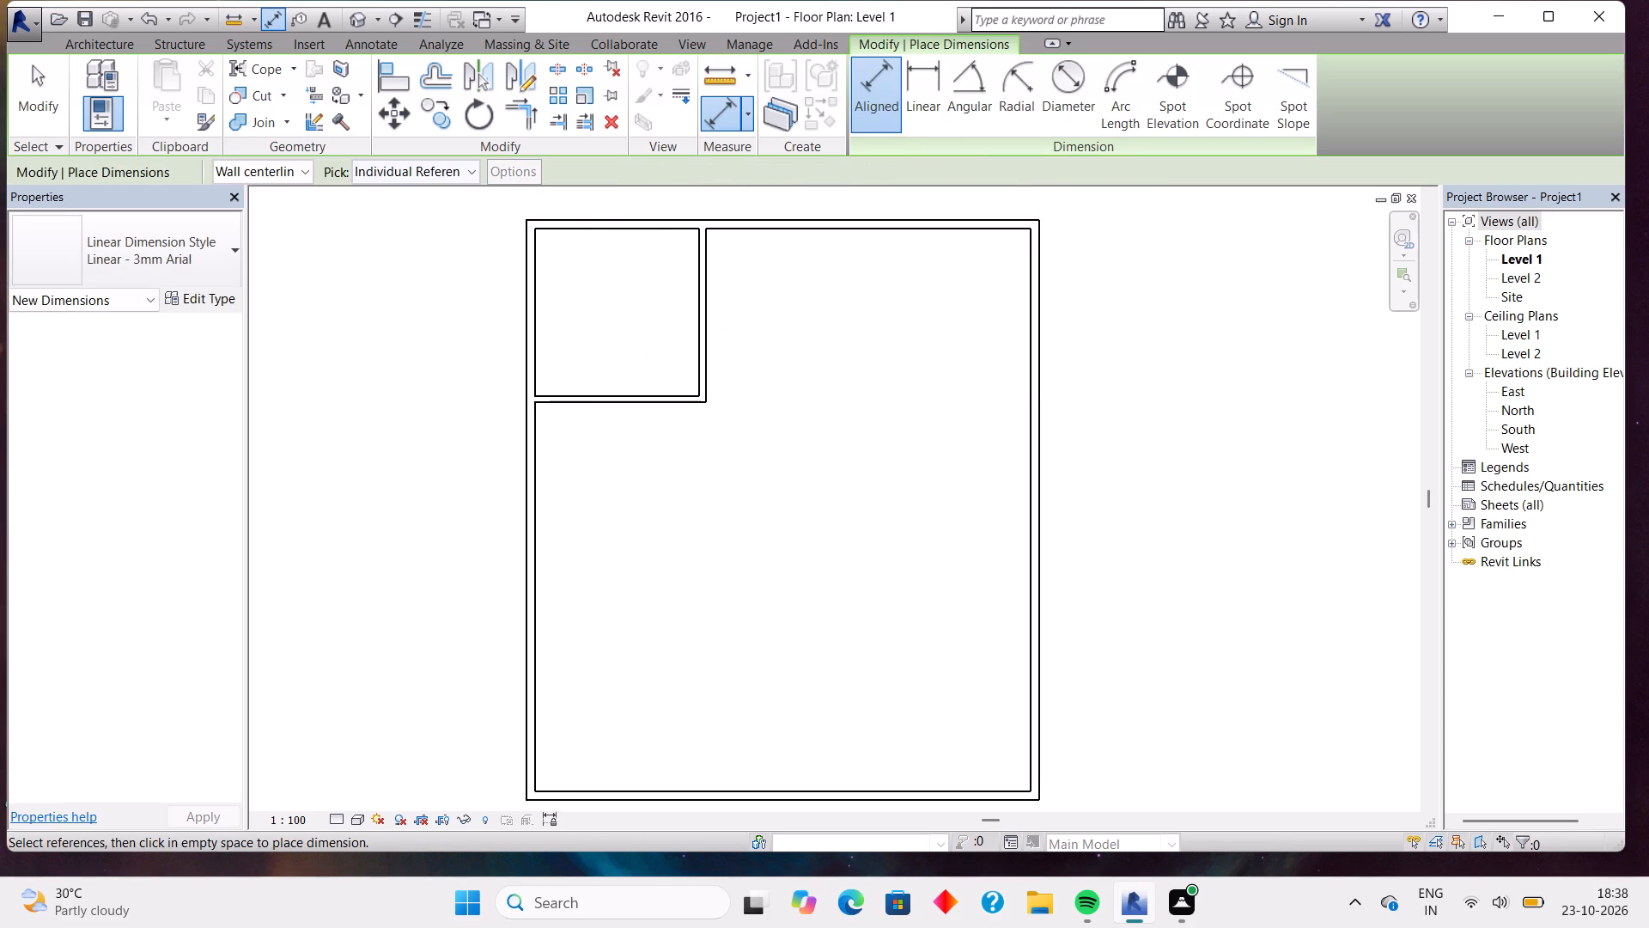
click(298, 163)
click(296, 203)
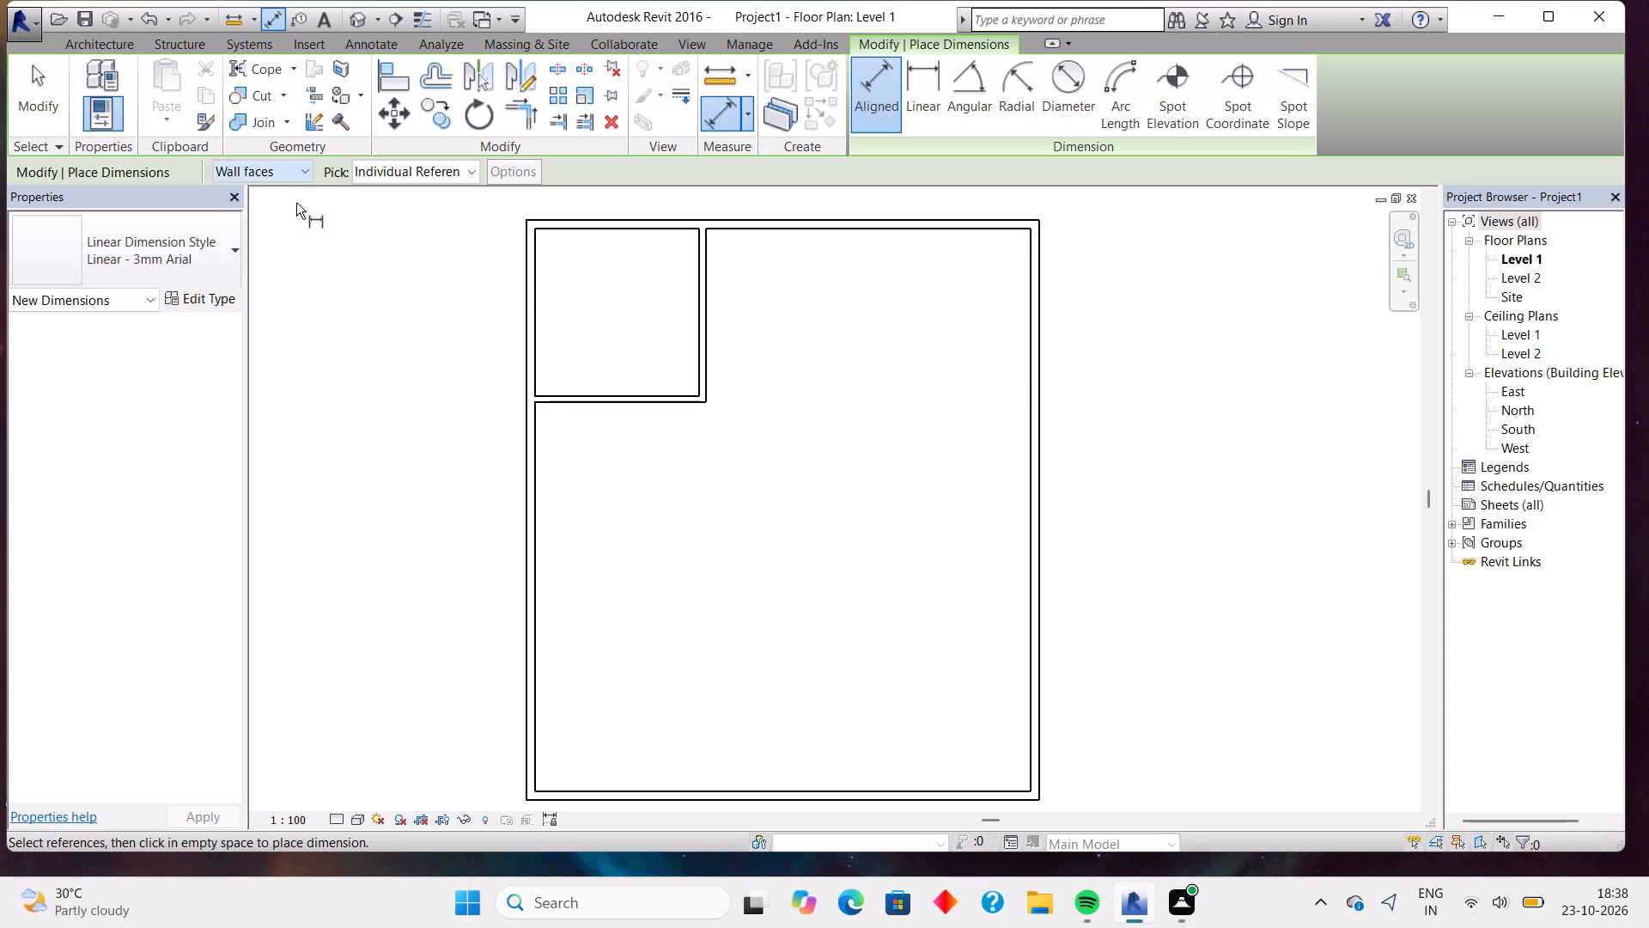
scroll(615, 300, up, 2)
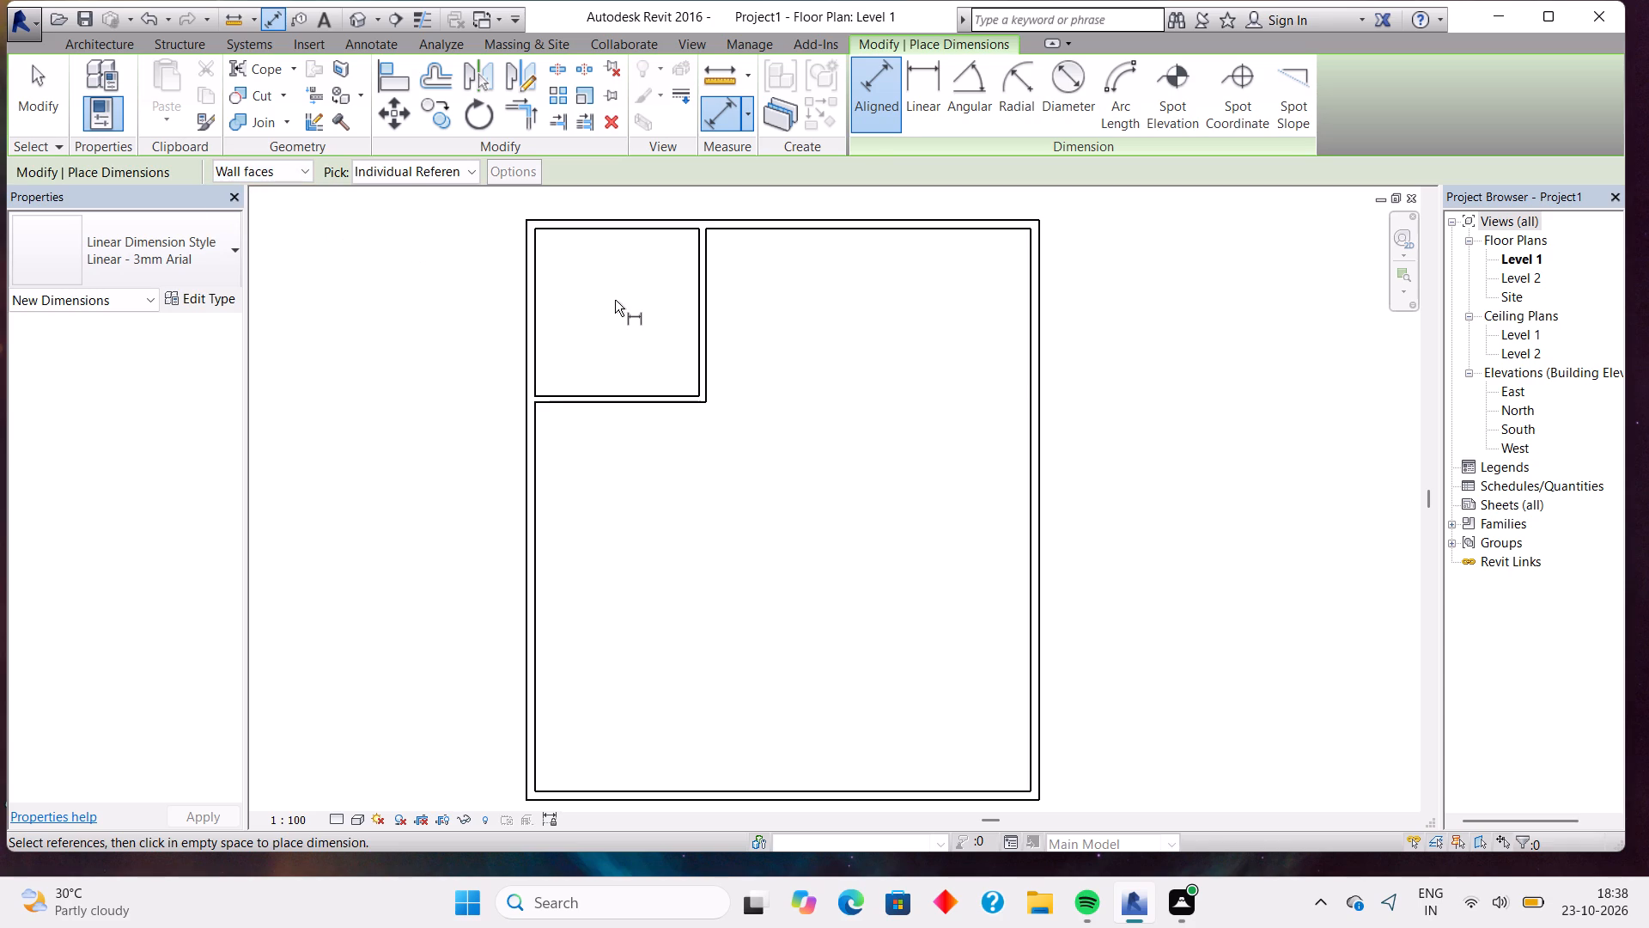
middle_drag(615, 300, 680, 394)
scroll(680, 394, up, 1)
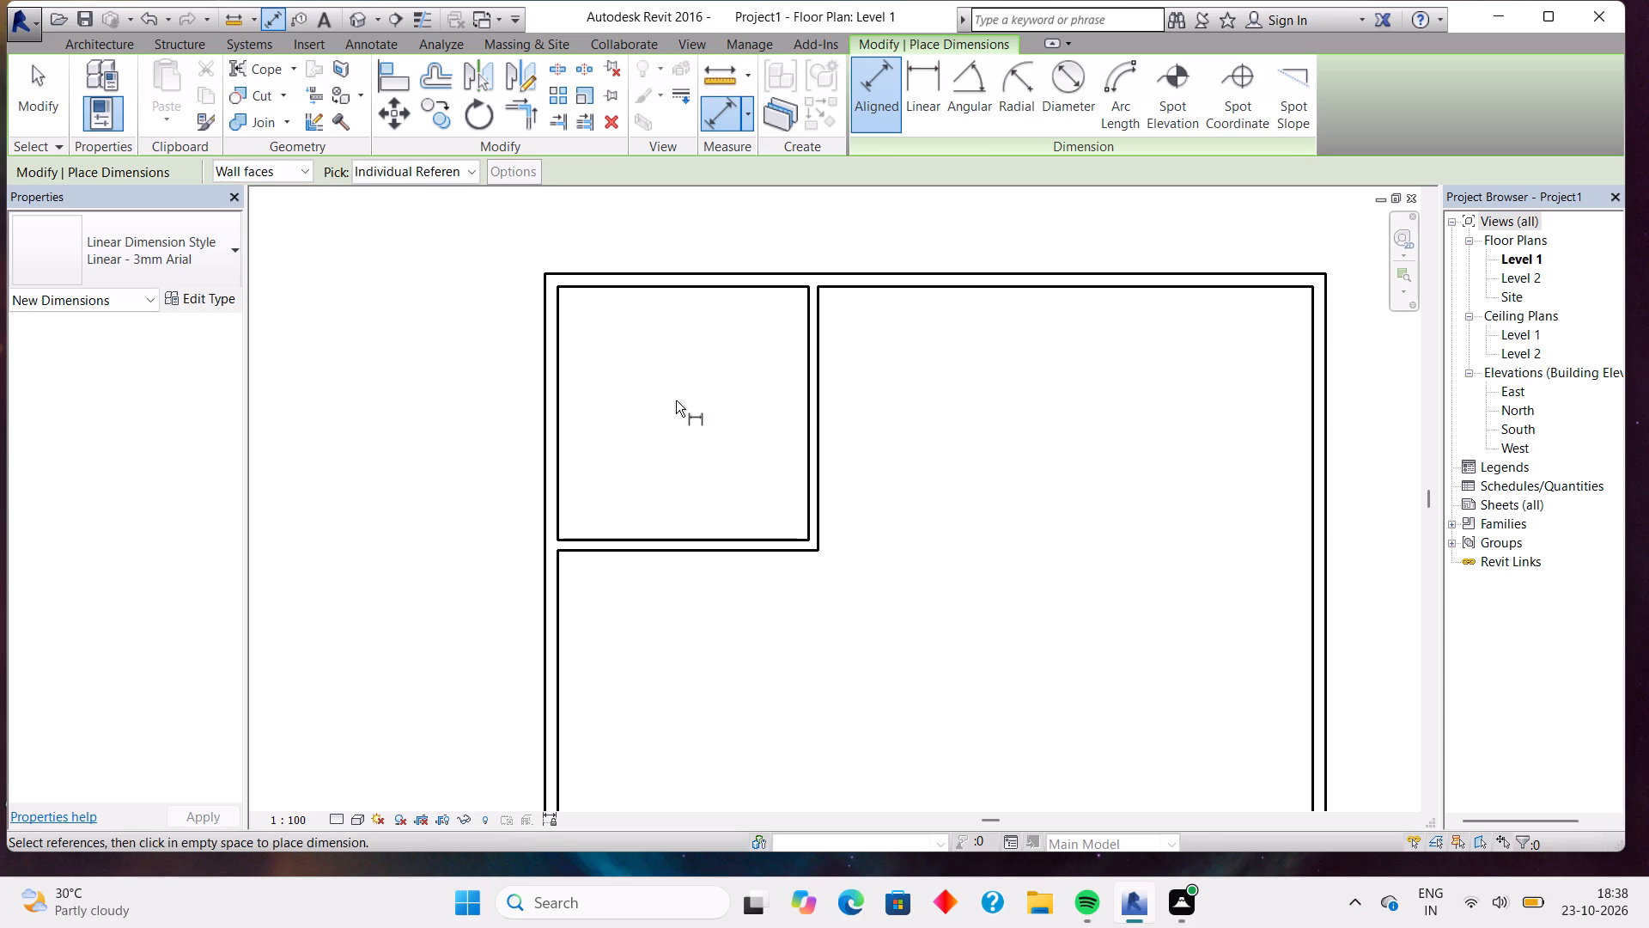
click(561, 394)
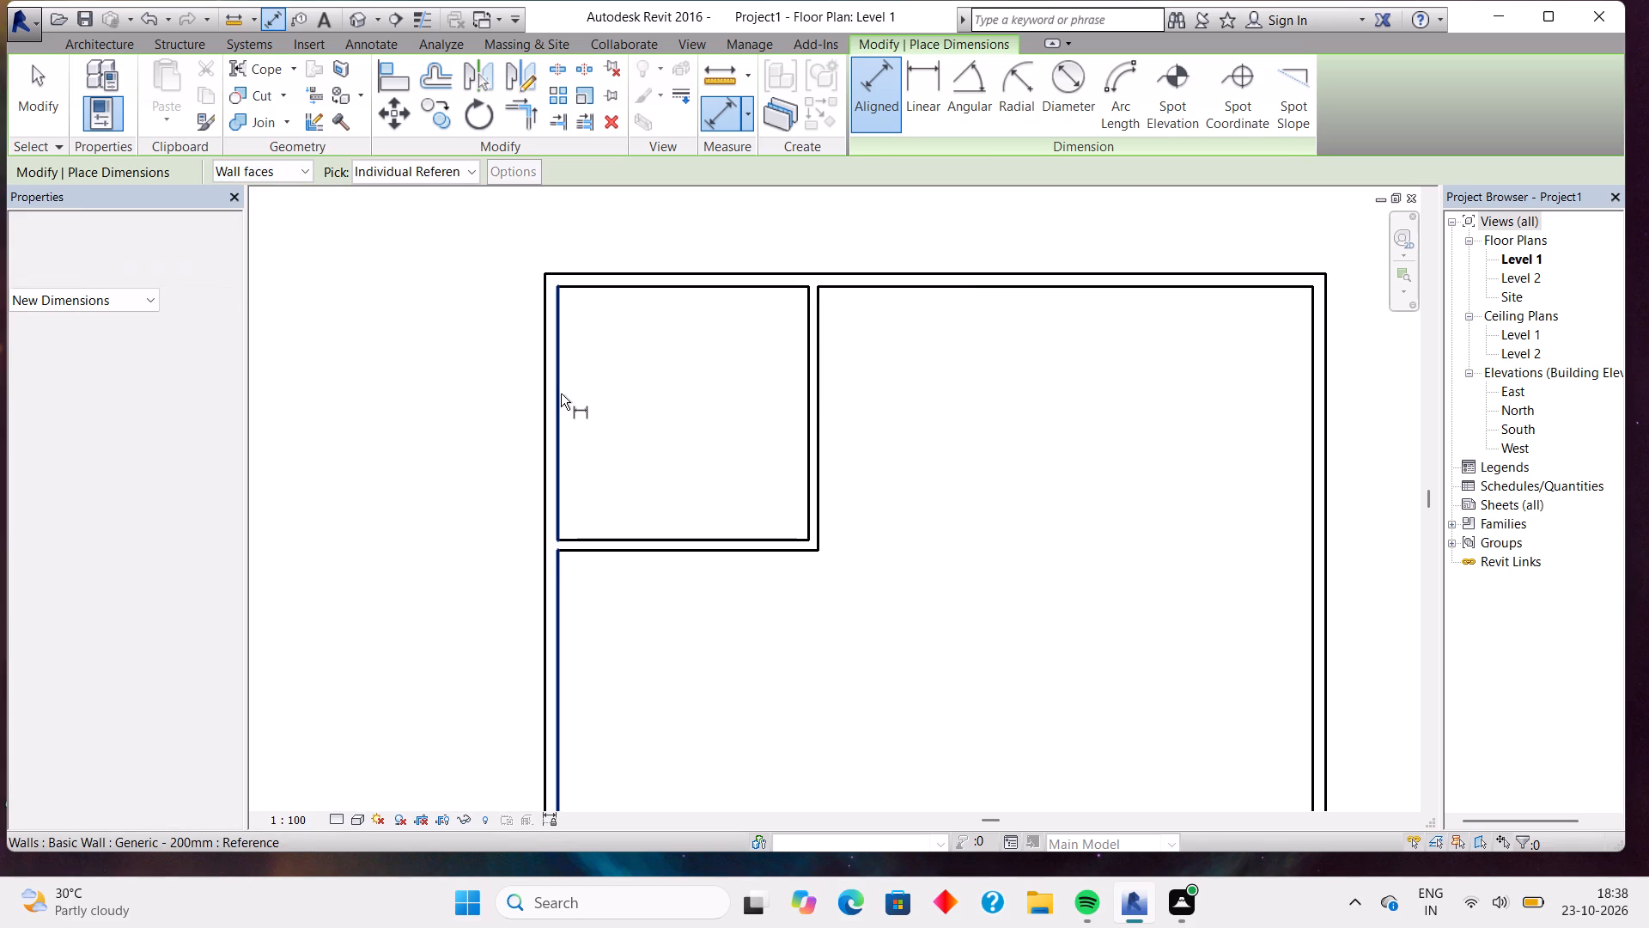
click(807, 386)
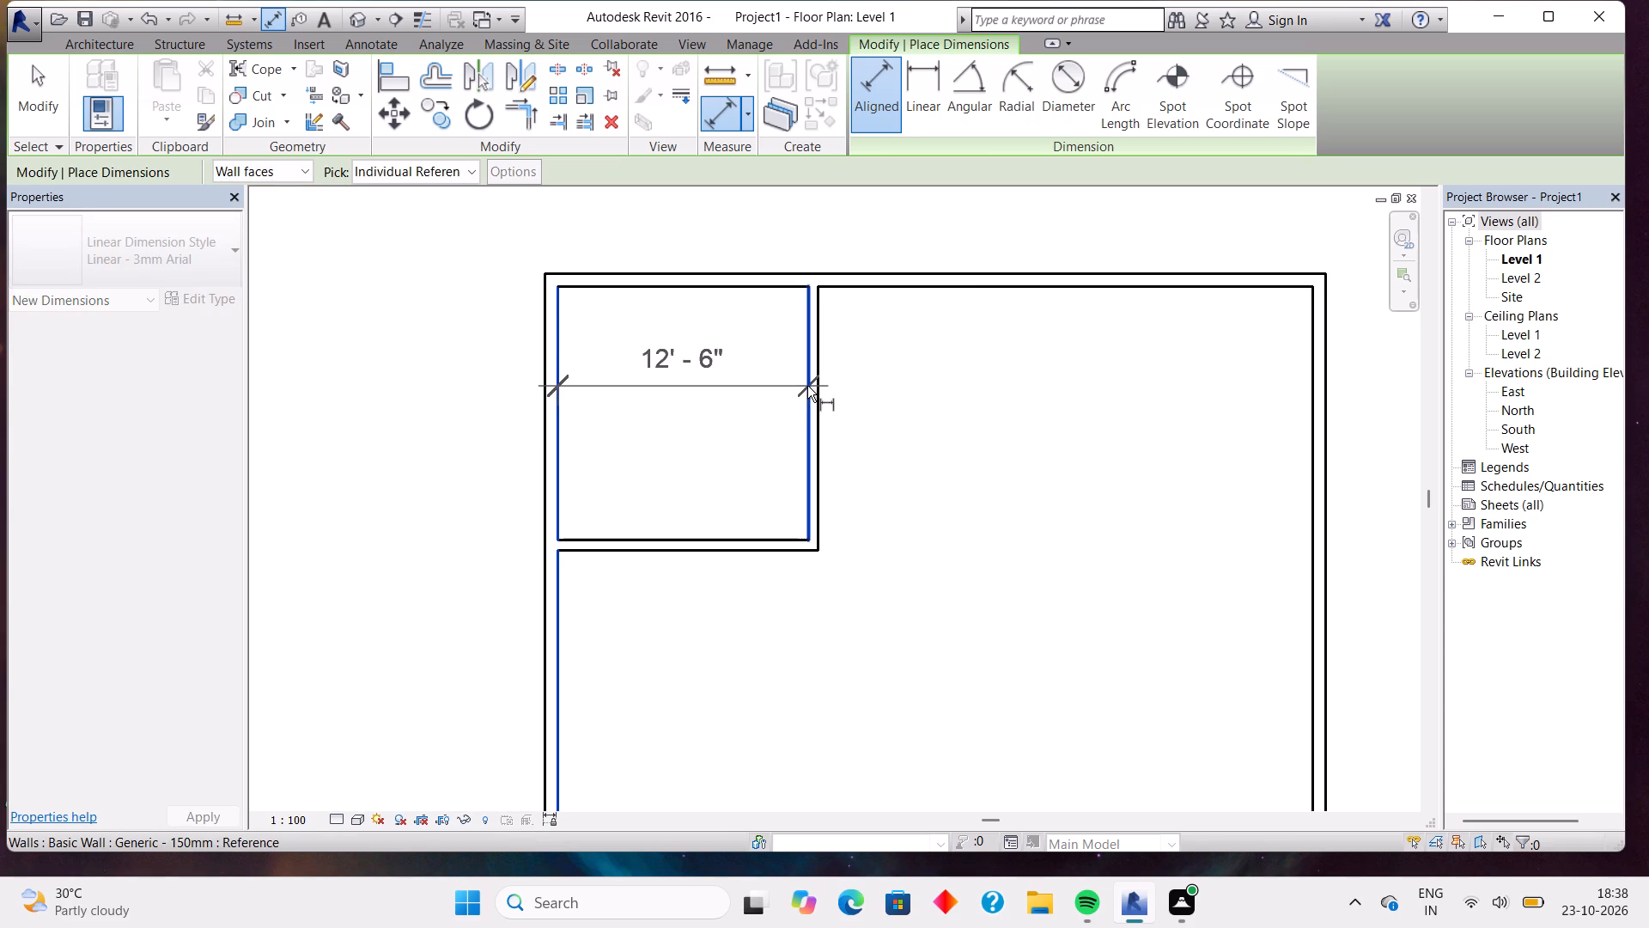
key(Escape)
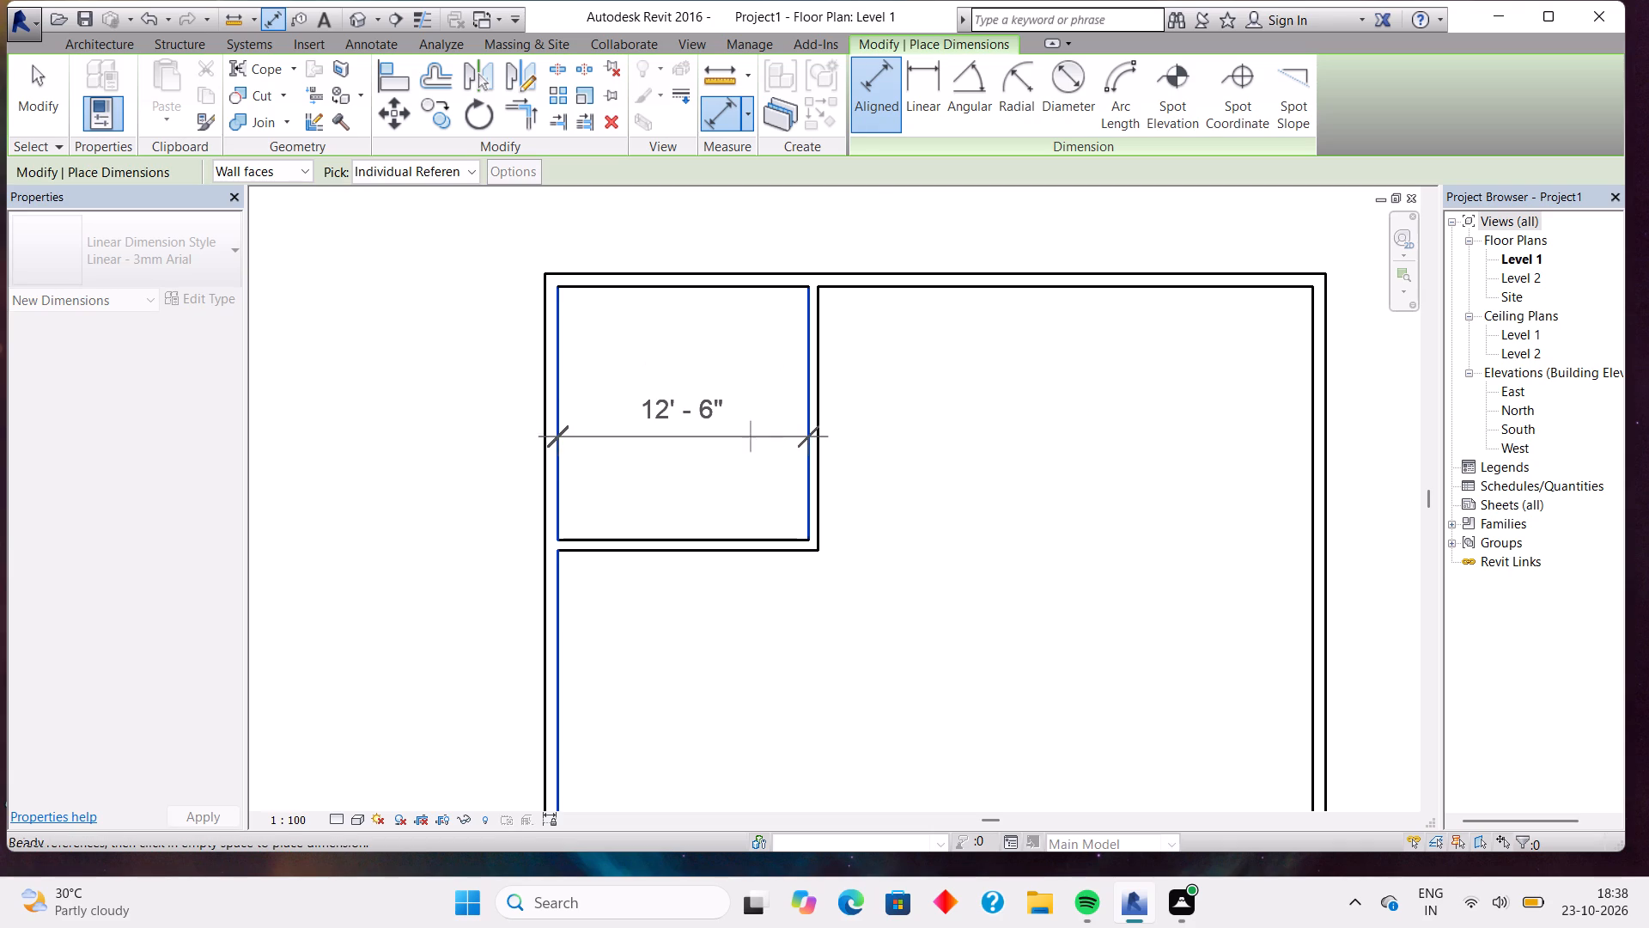
click(689, 290)
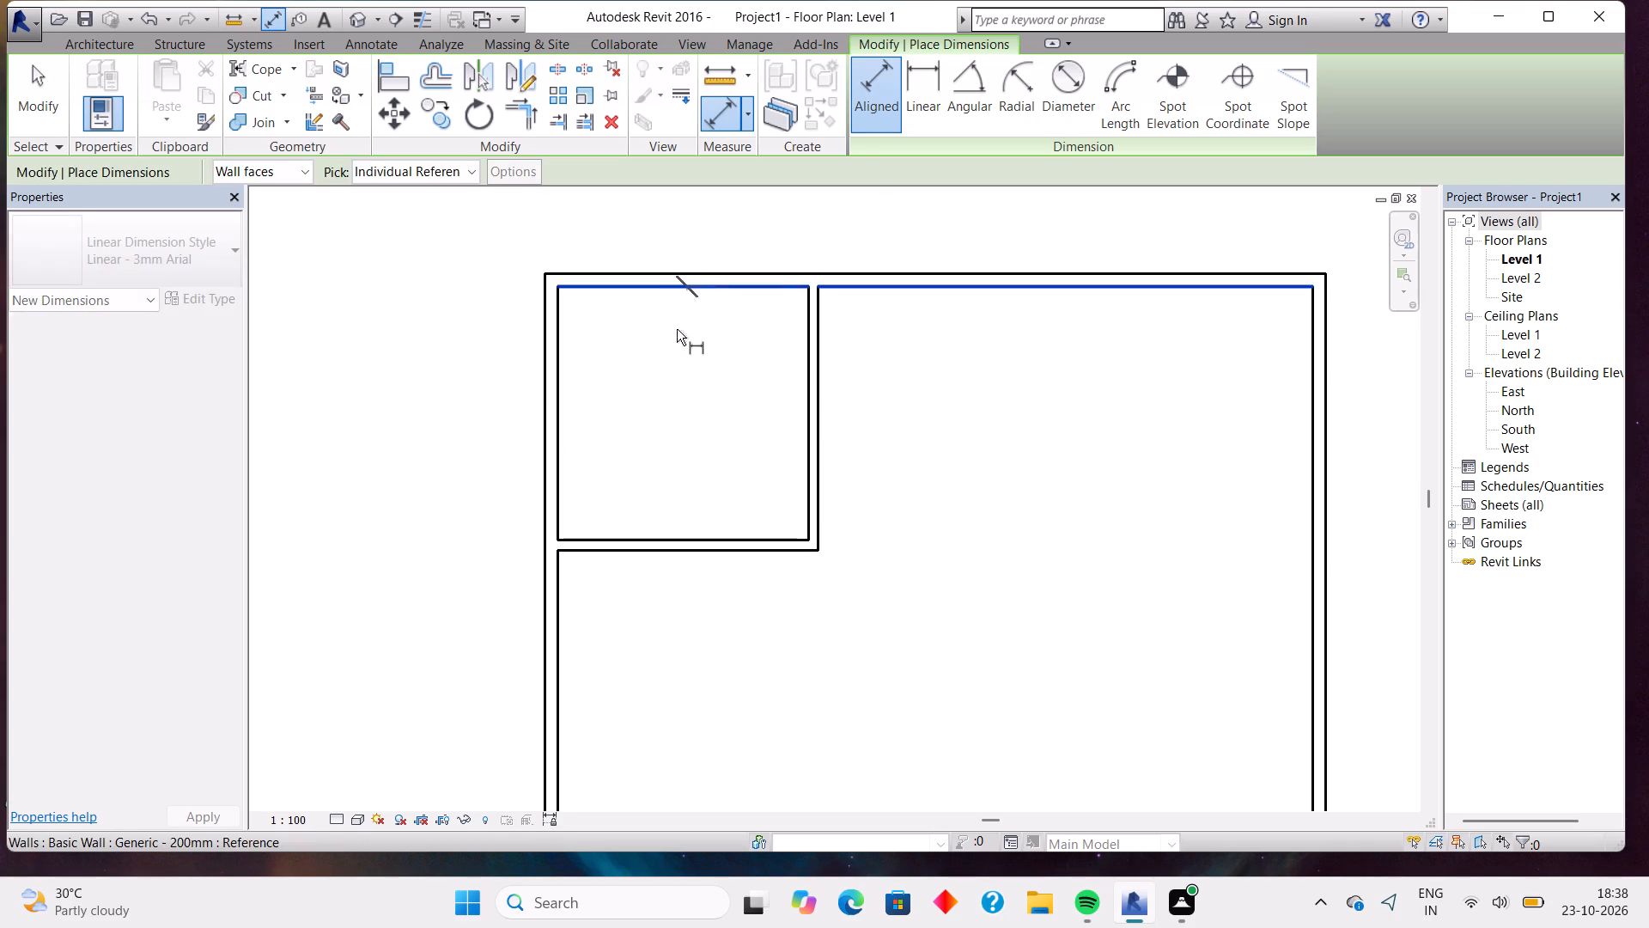
click(691, 539)
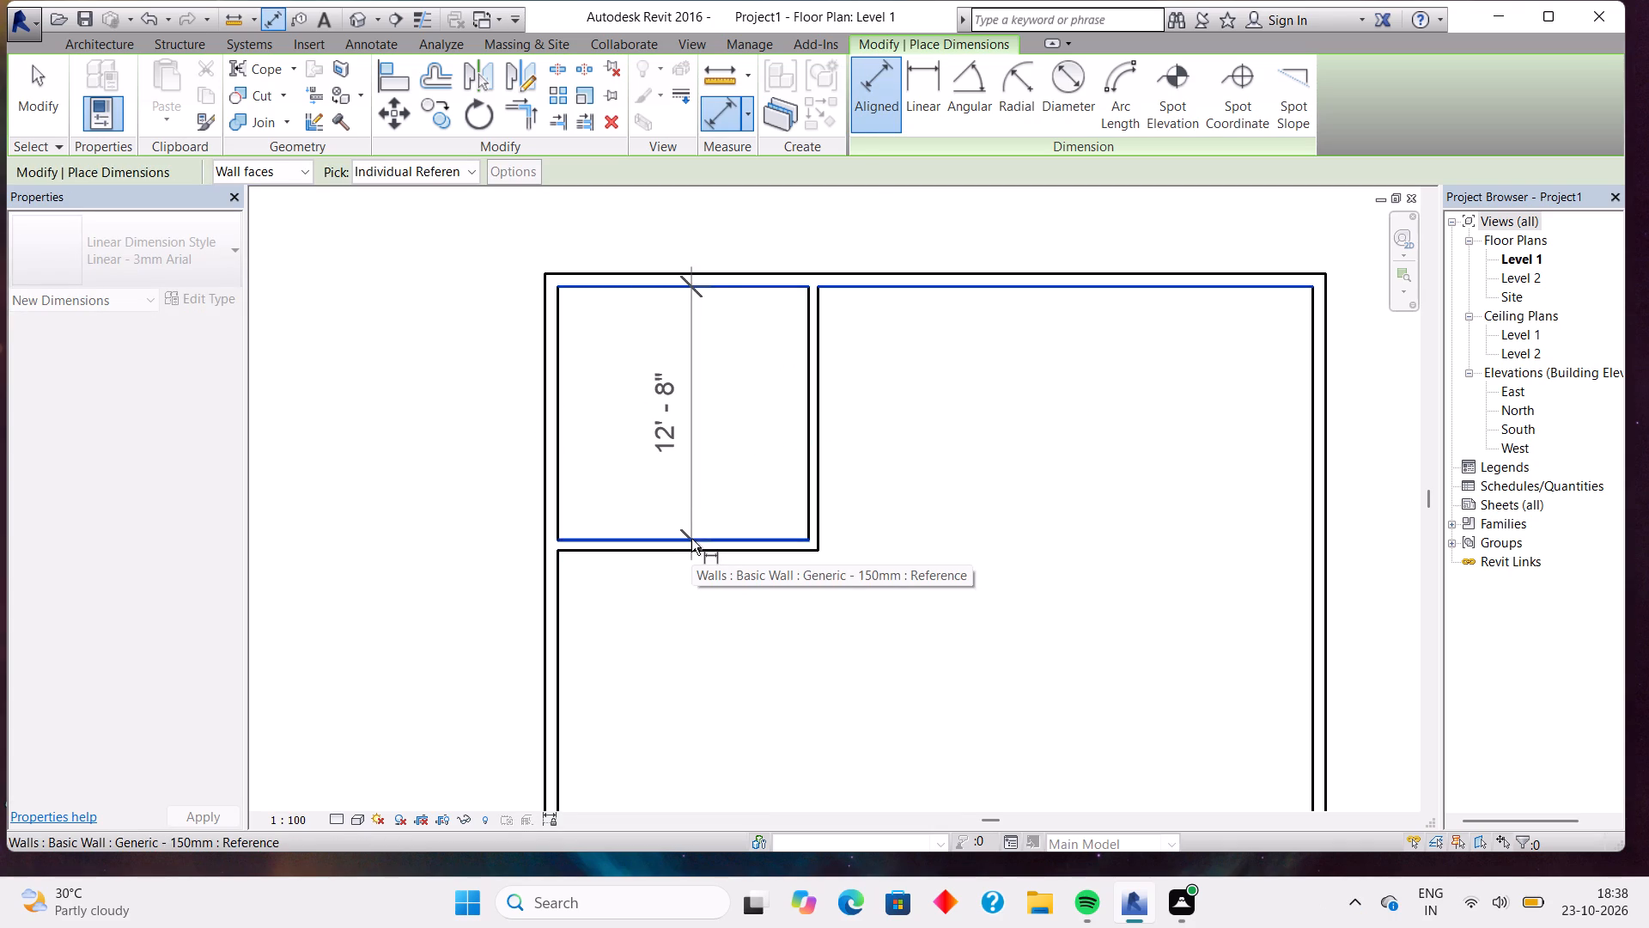
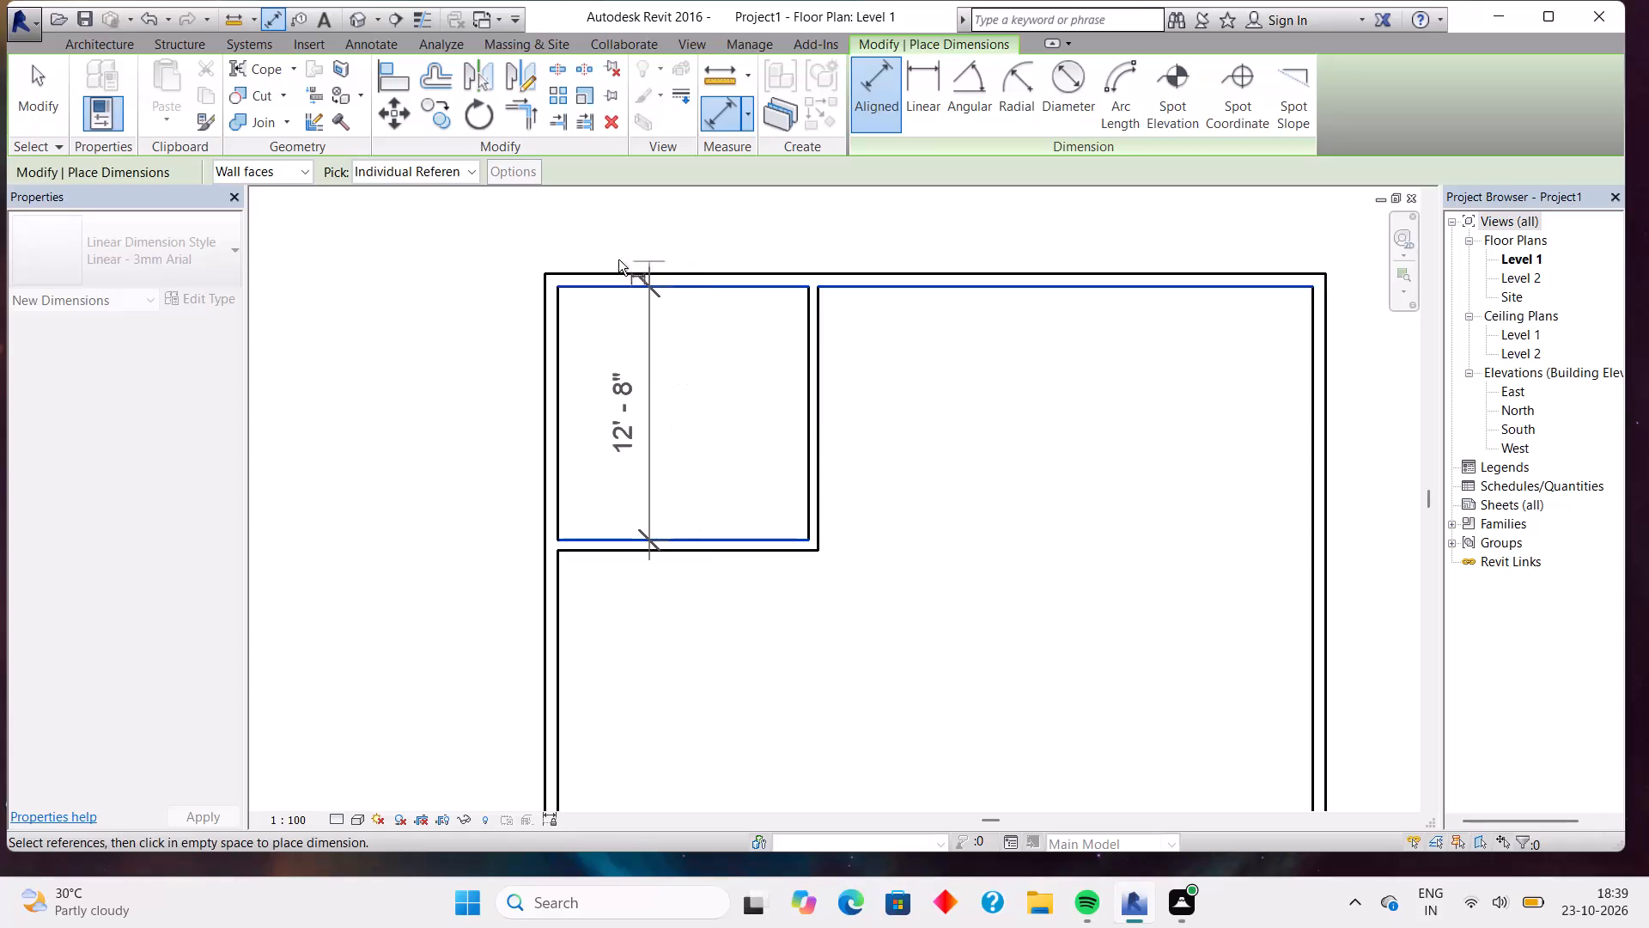
Nudge the north-west room's east partition 6" west for a 12'-0" inner width, checking it with an aligned dimension.
key(Escape)
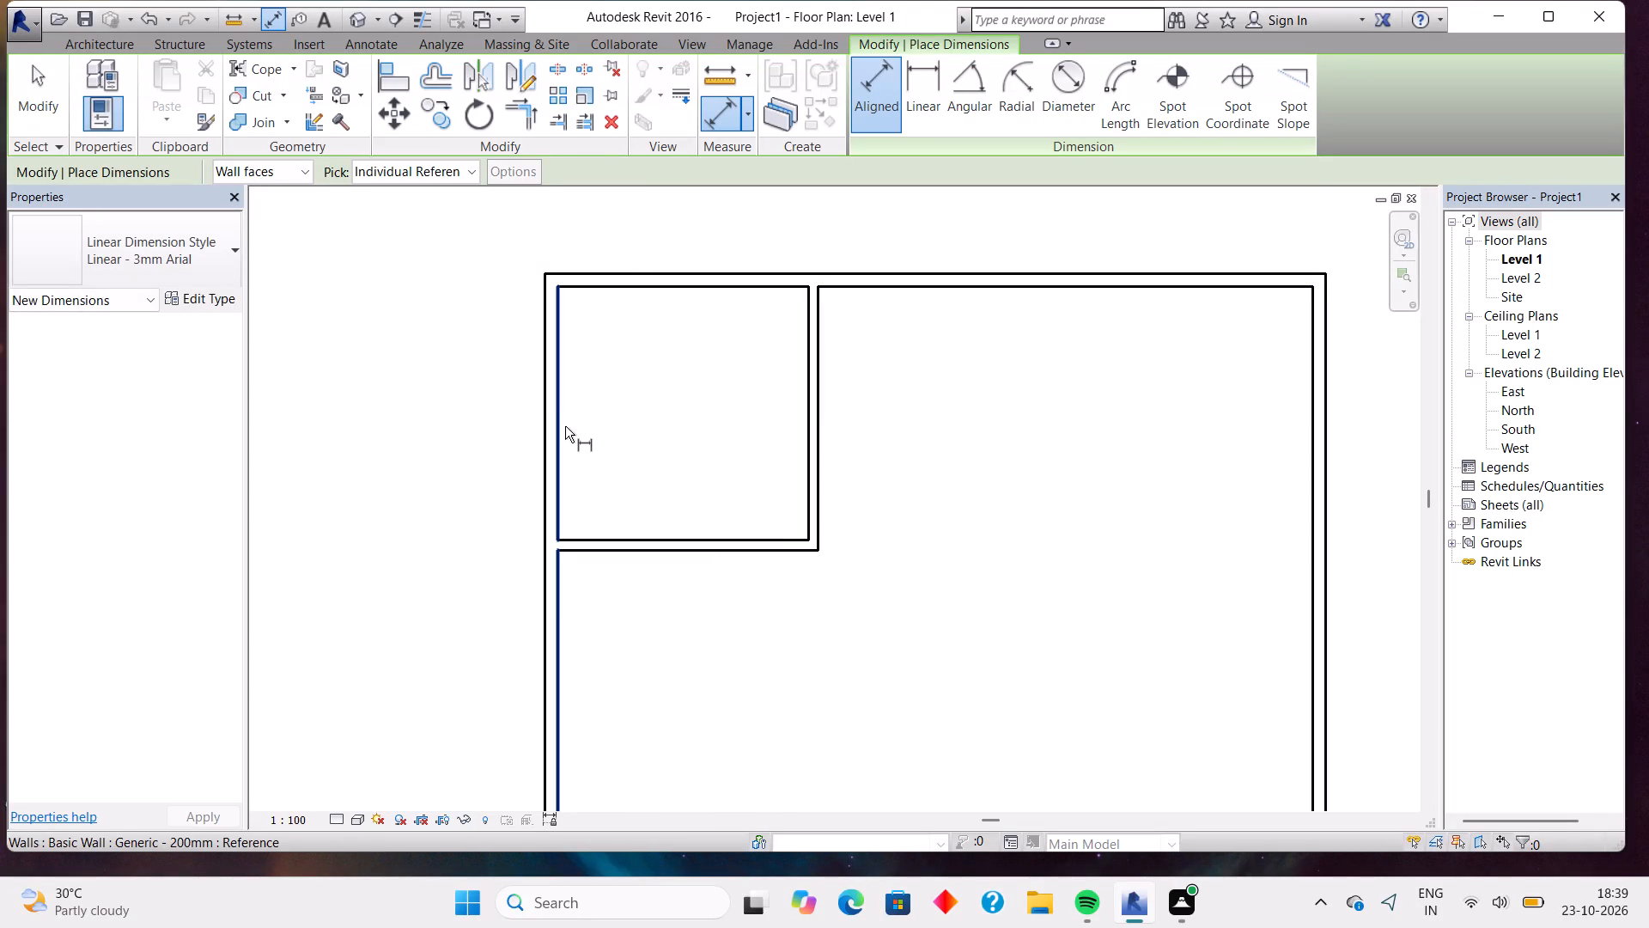
click(557, 430)
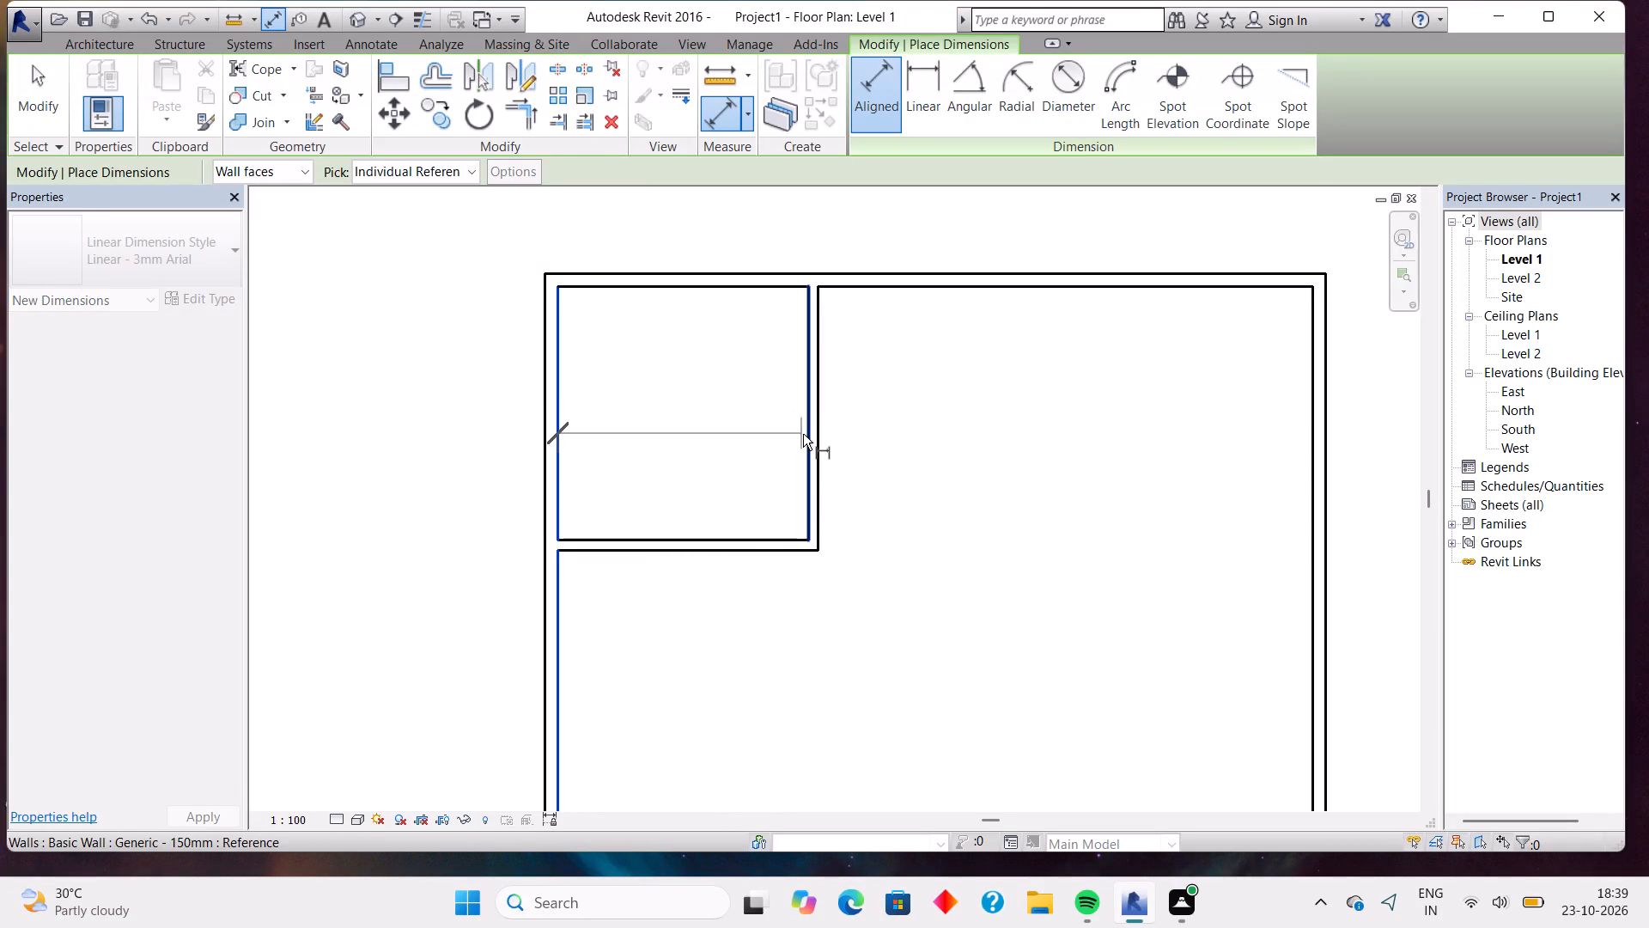
click(810, 440)
key(Escape)
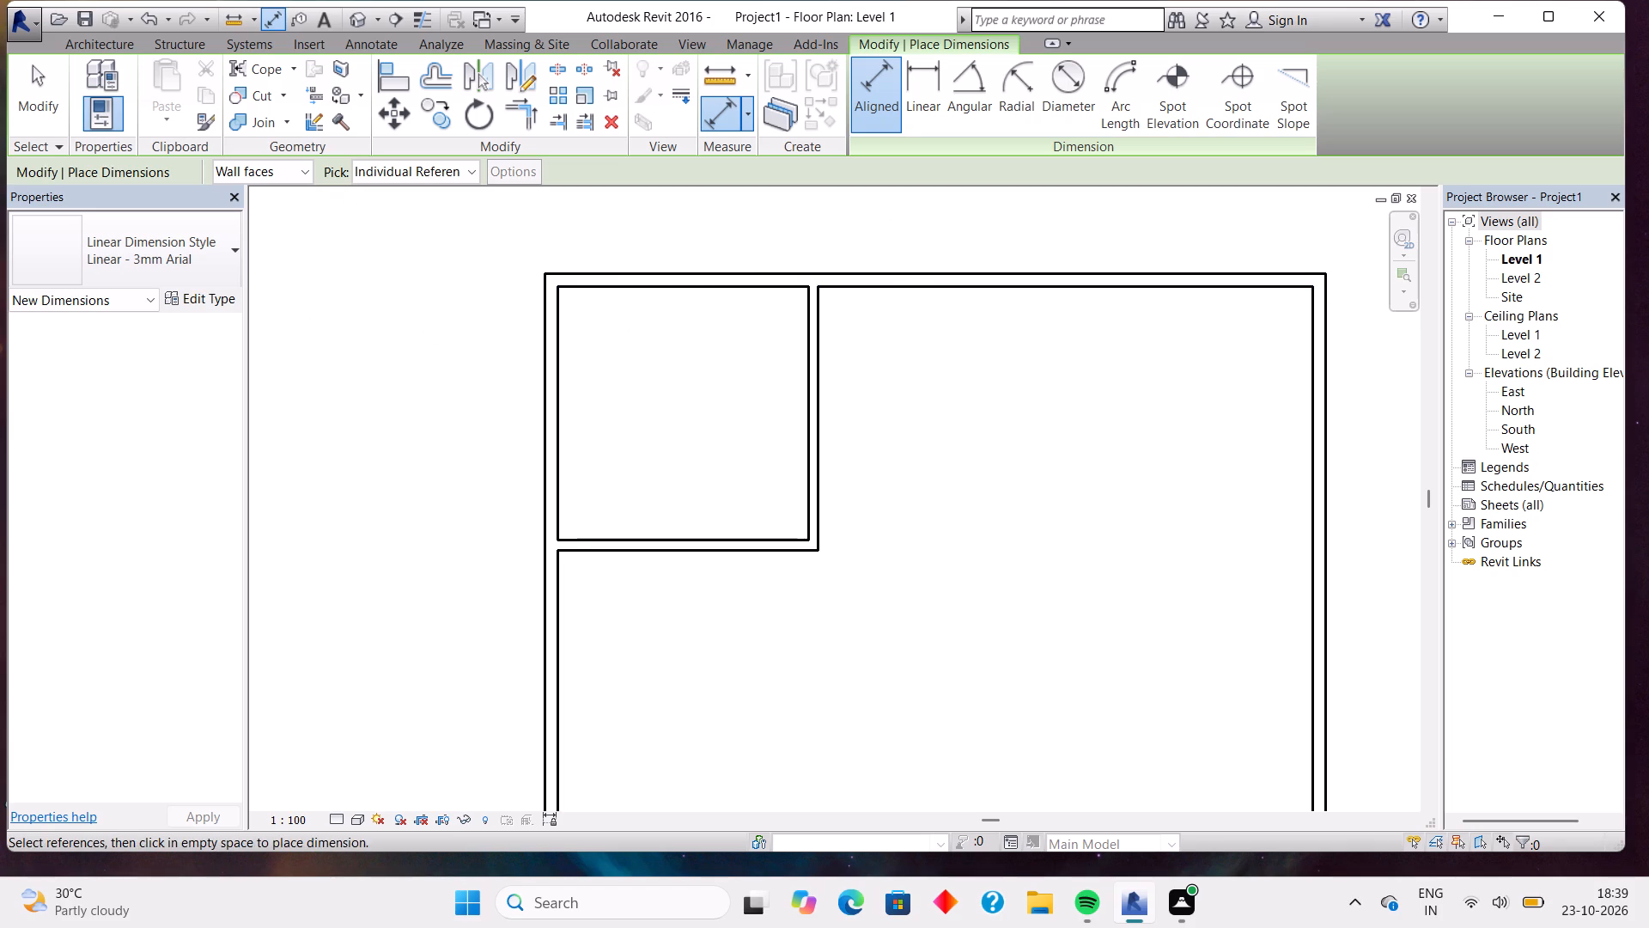
key(Escape)
key(Escape)
click(808, 430)
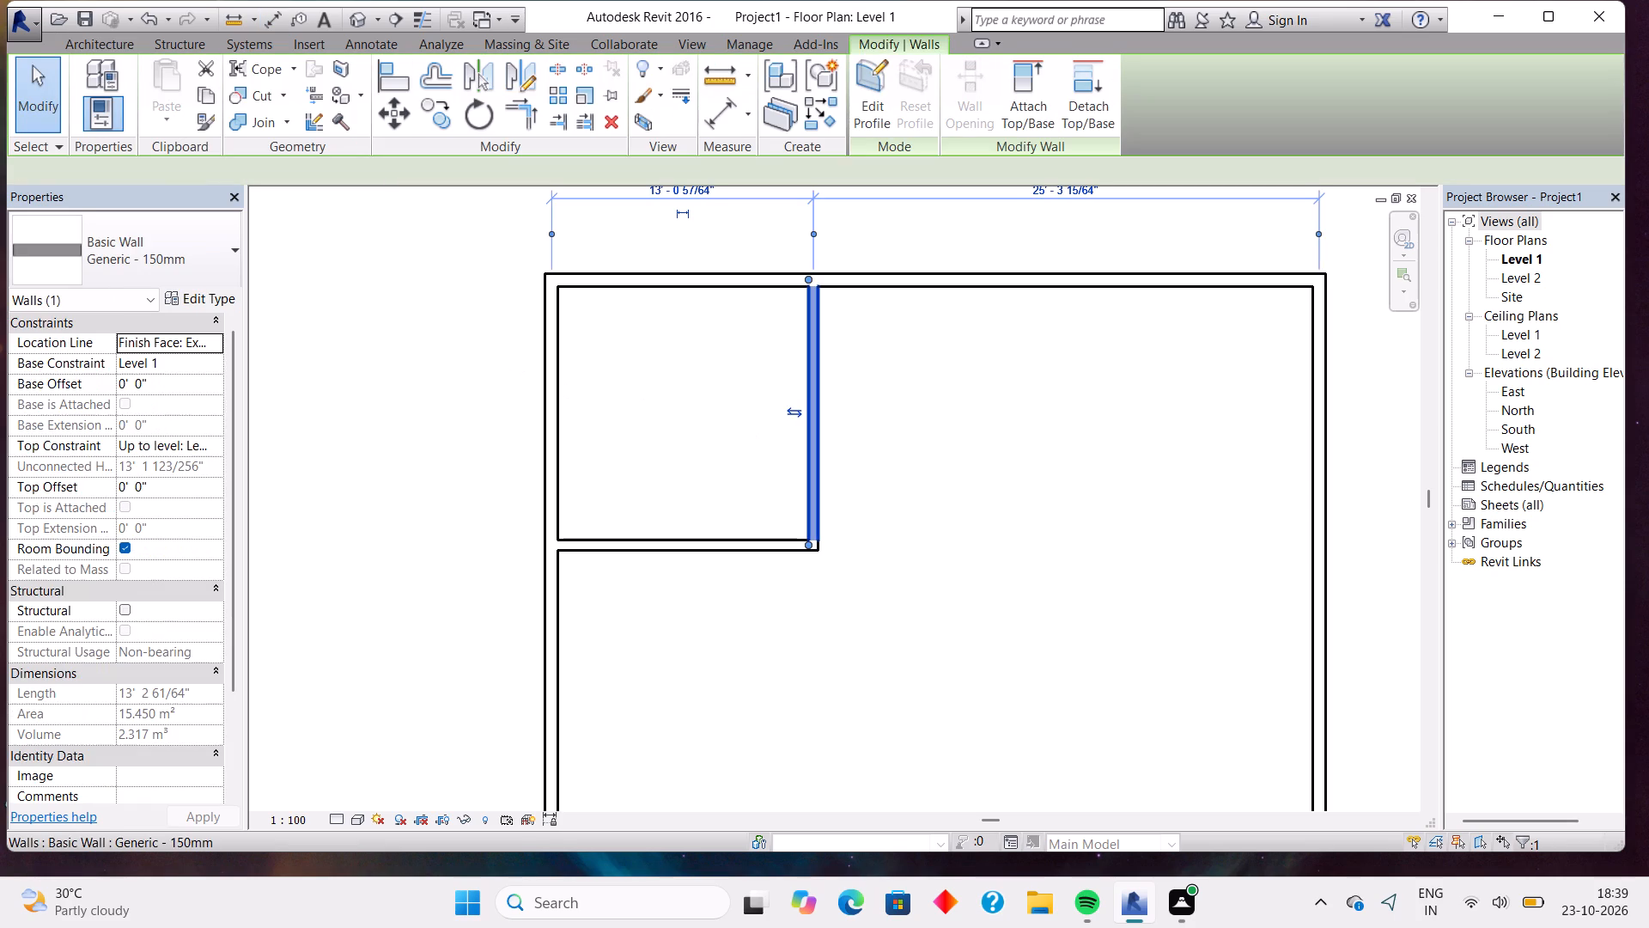
key(Left)
key(Left)
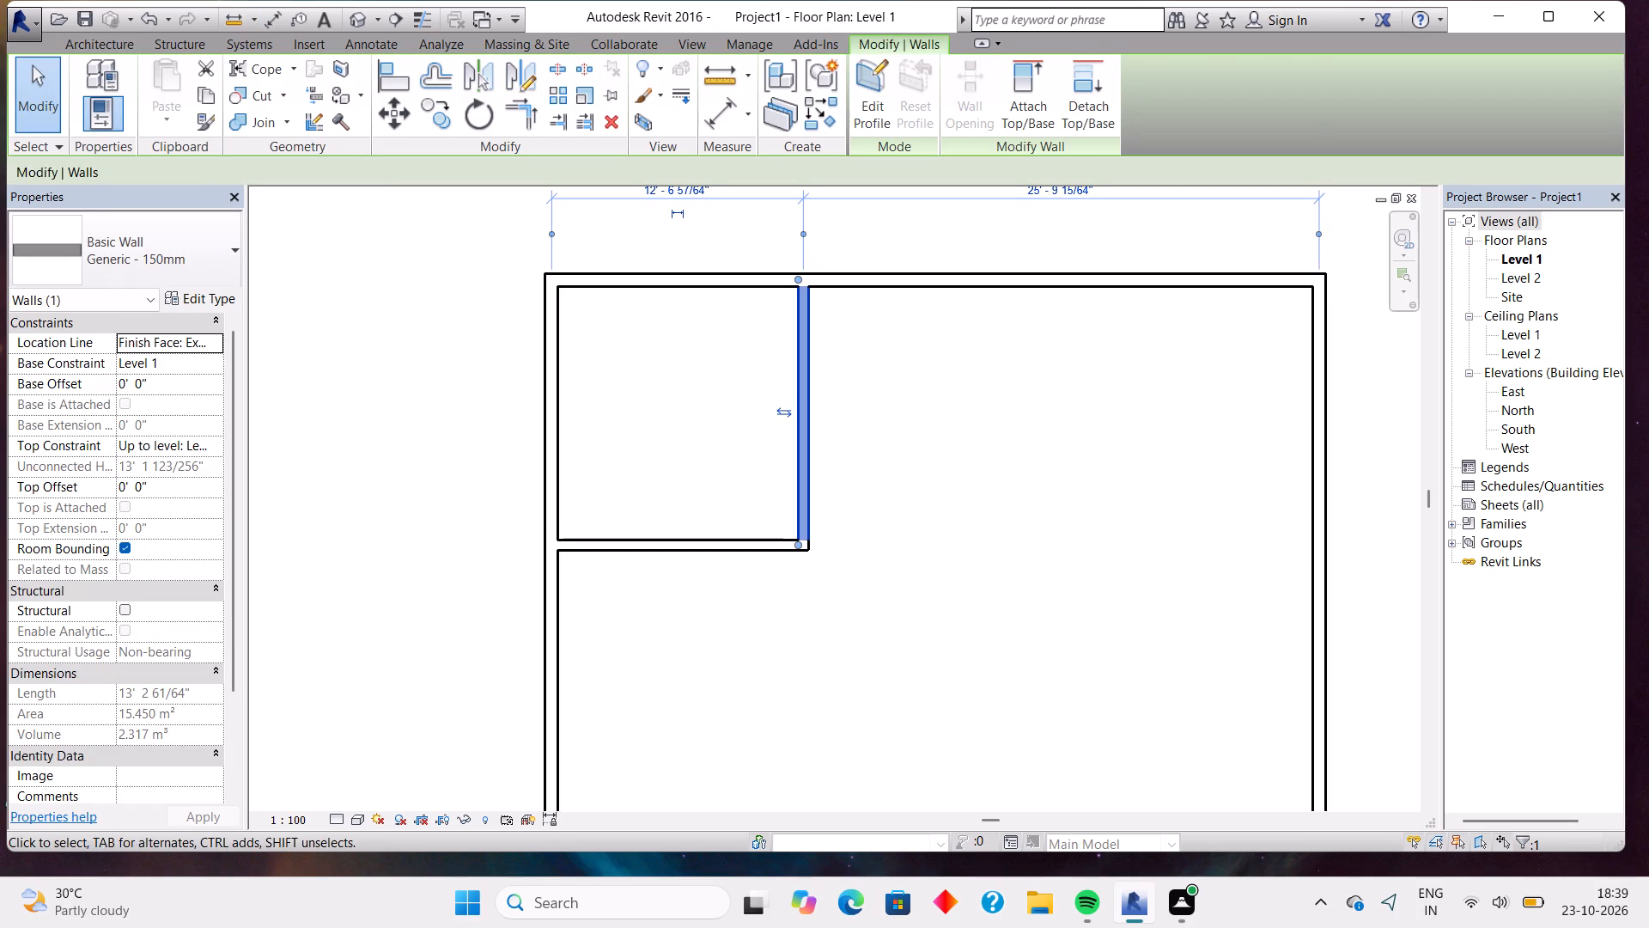
click(718, 114)
click(560, 444)
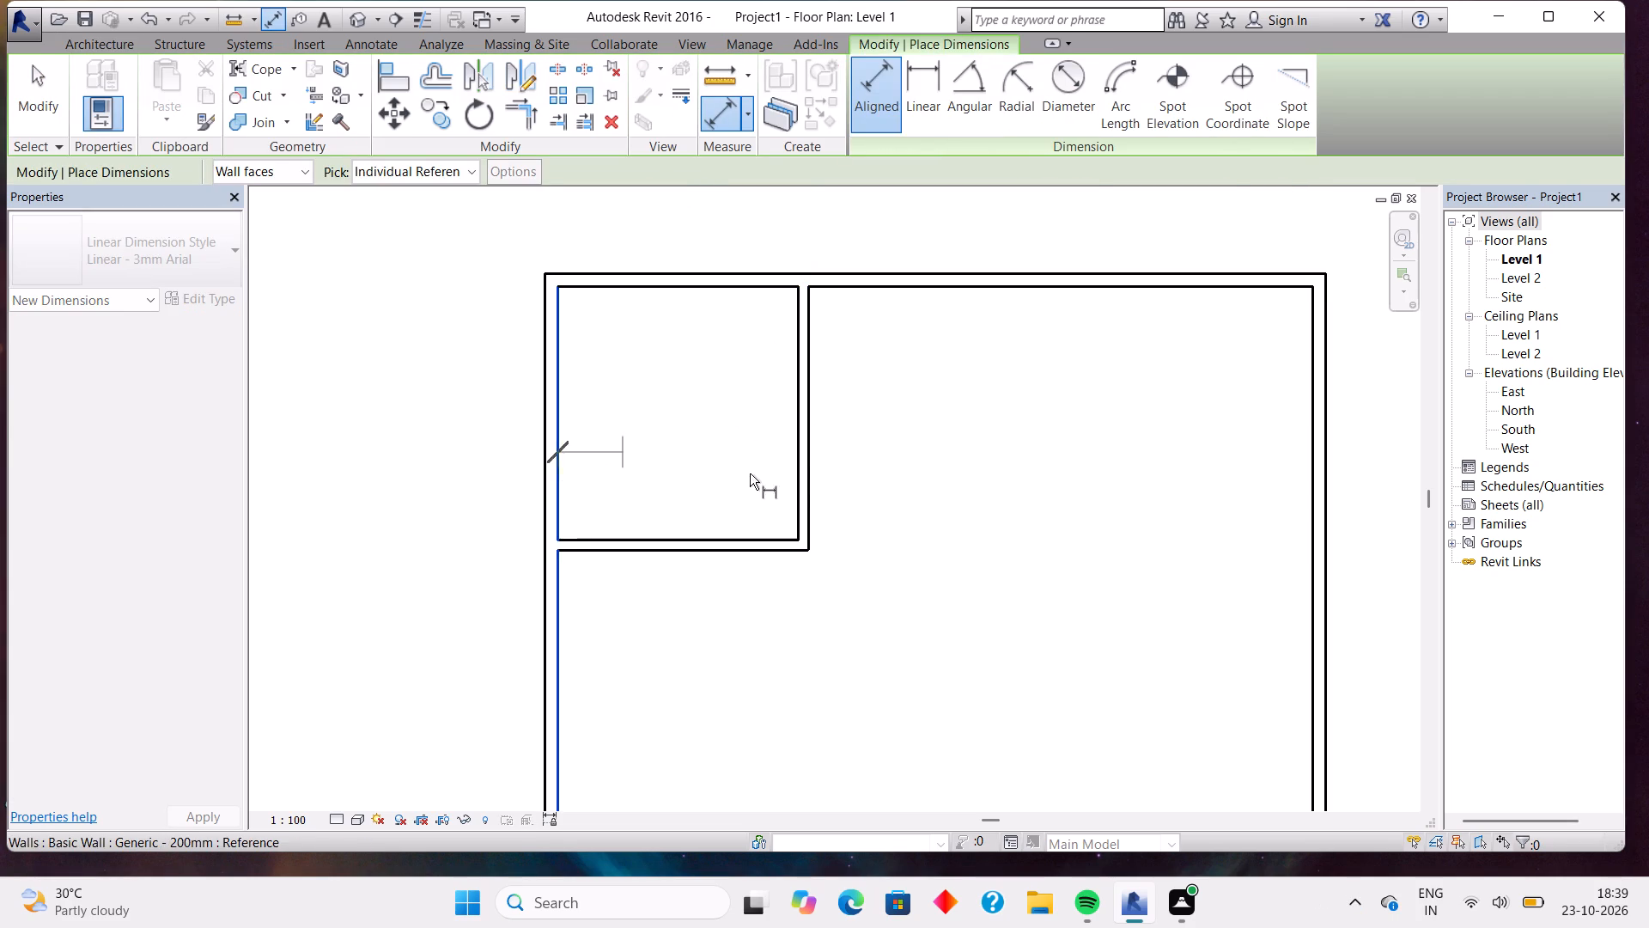
click(793, 454)
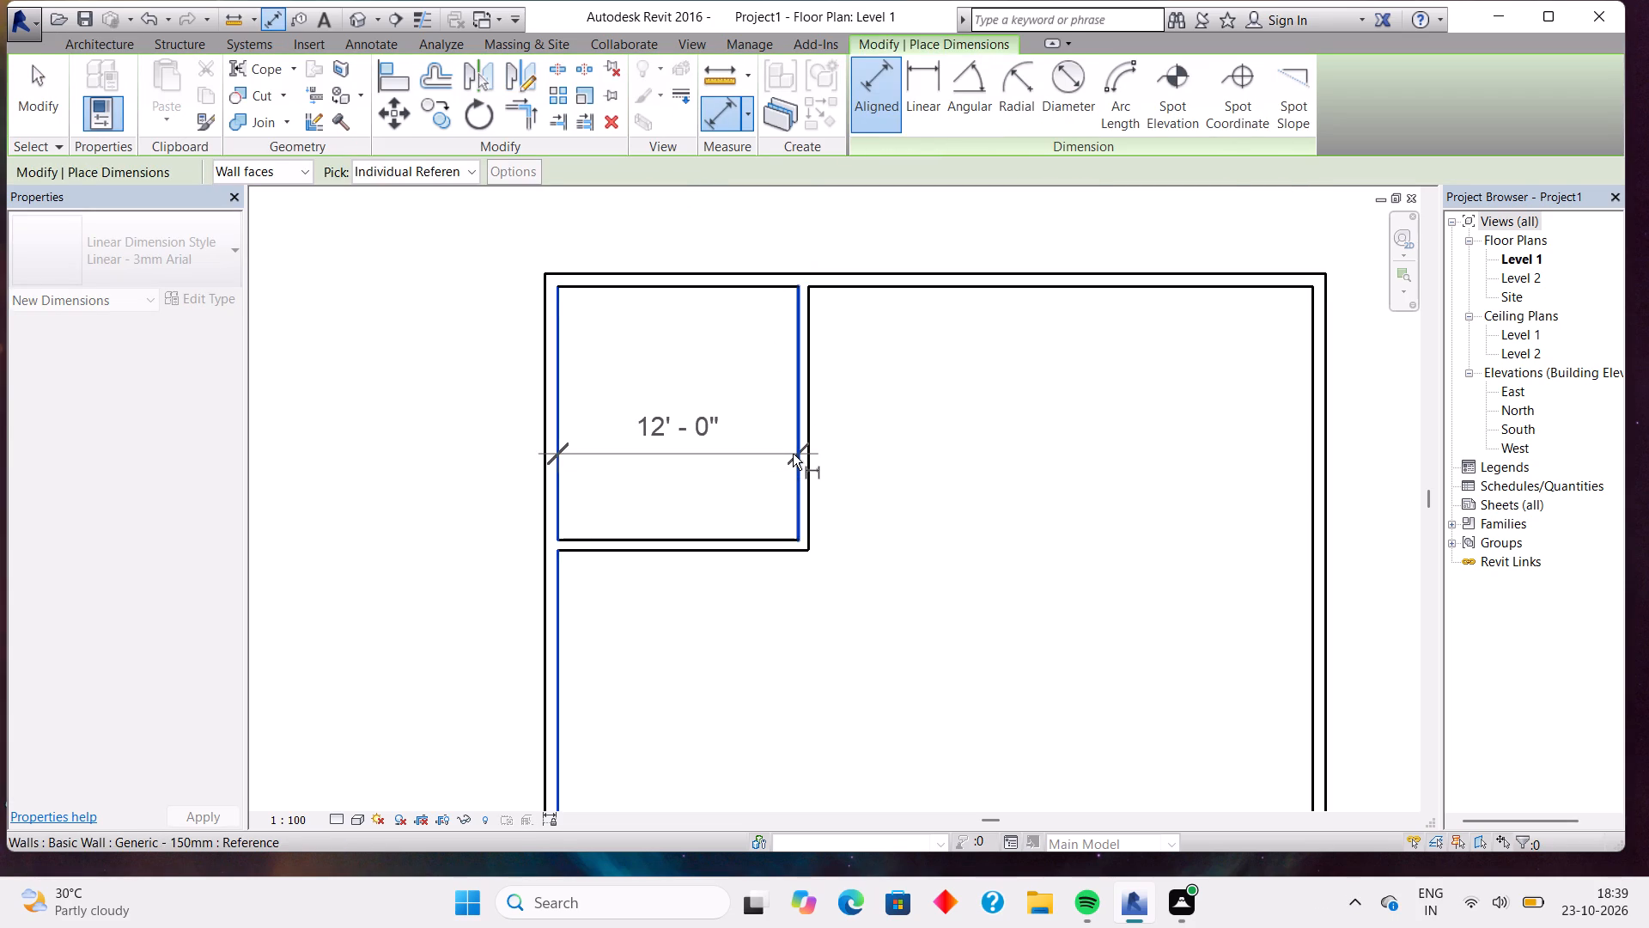
key(Escape)
key(Escape)
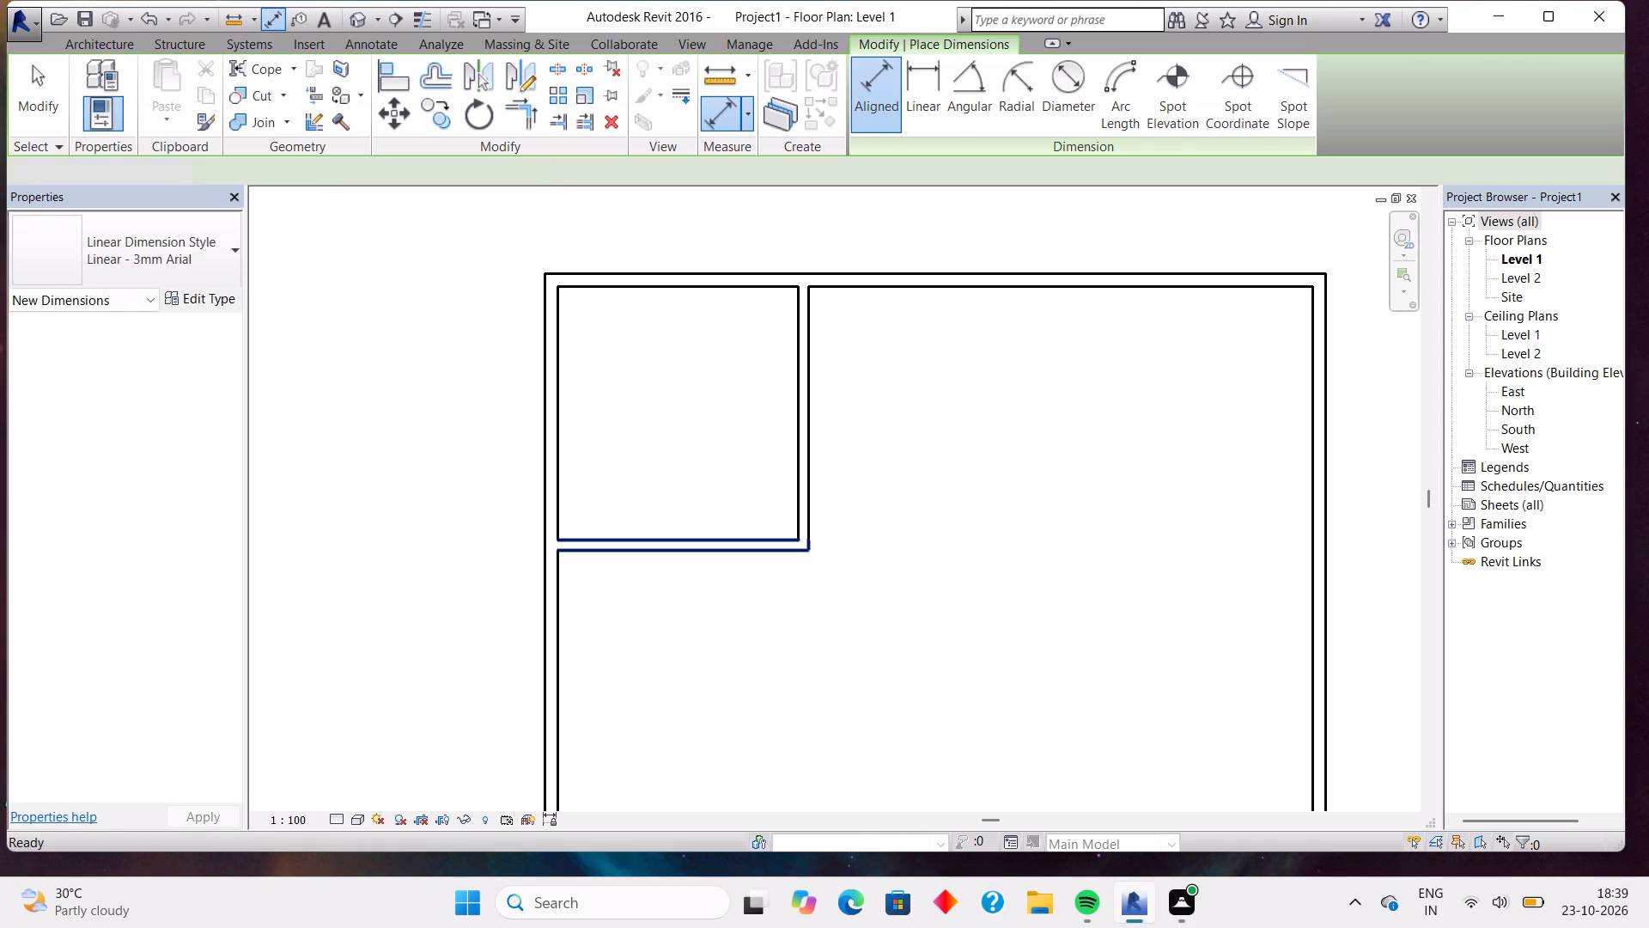
Nudge the north-west room's south partition 6" north and check the room's inner depth with an aligned dimension.
click(702, 533)
key(Up)
key(Up)
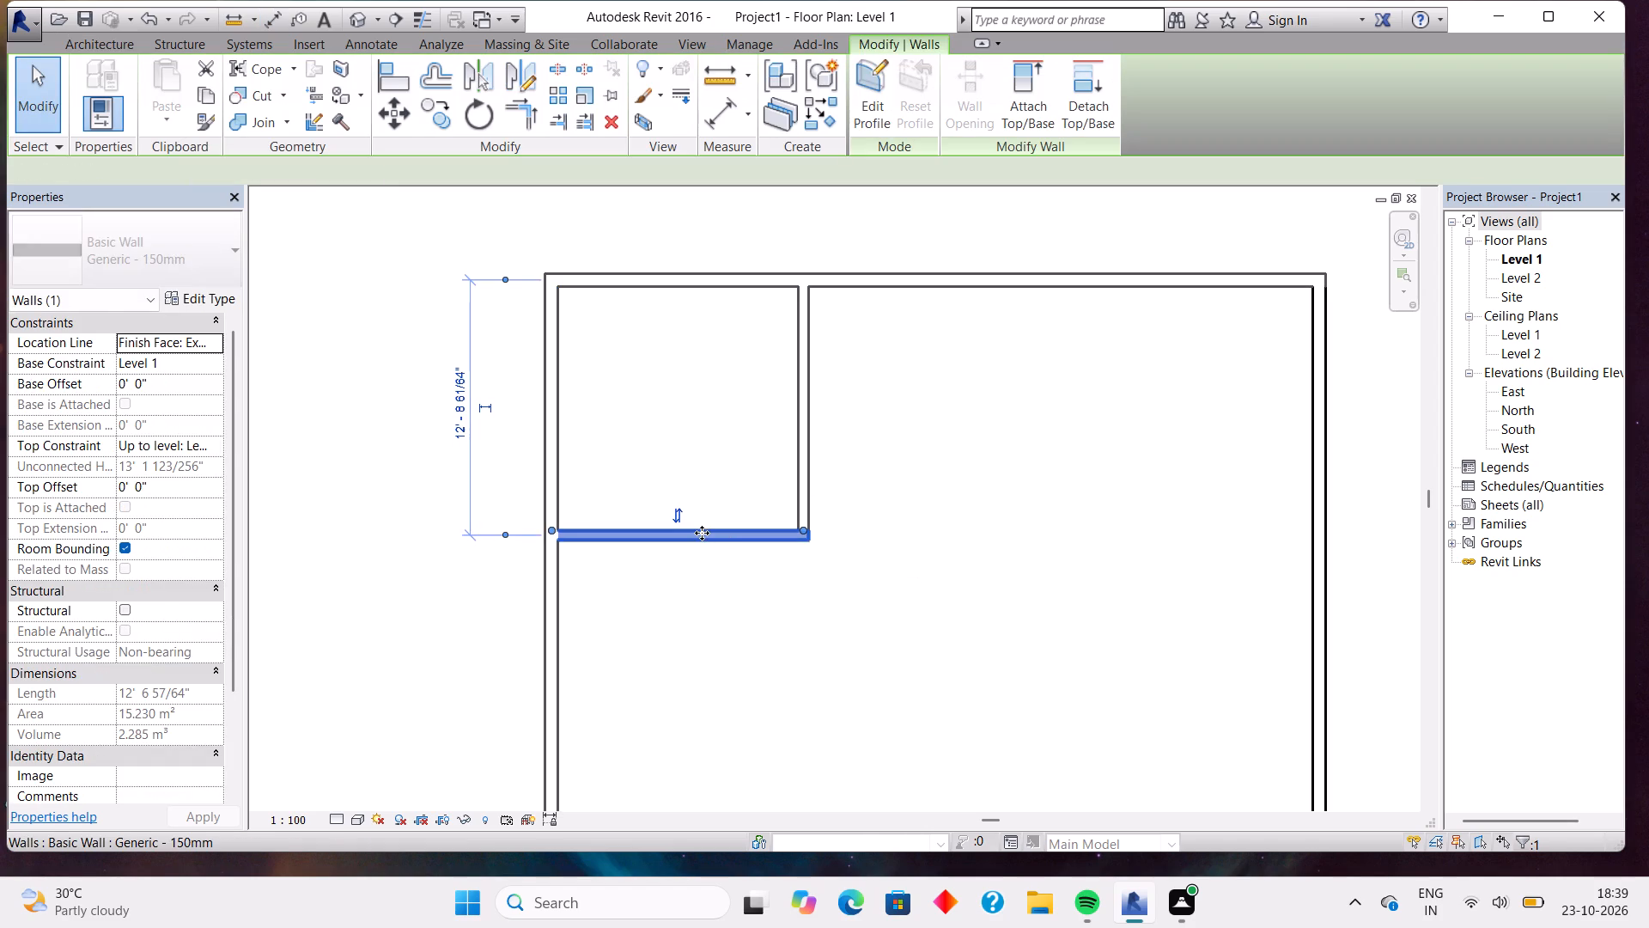
click(709, 131)
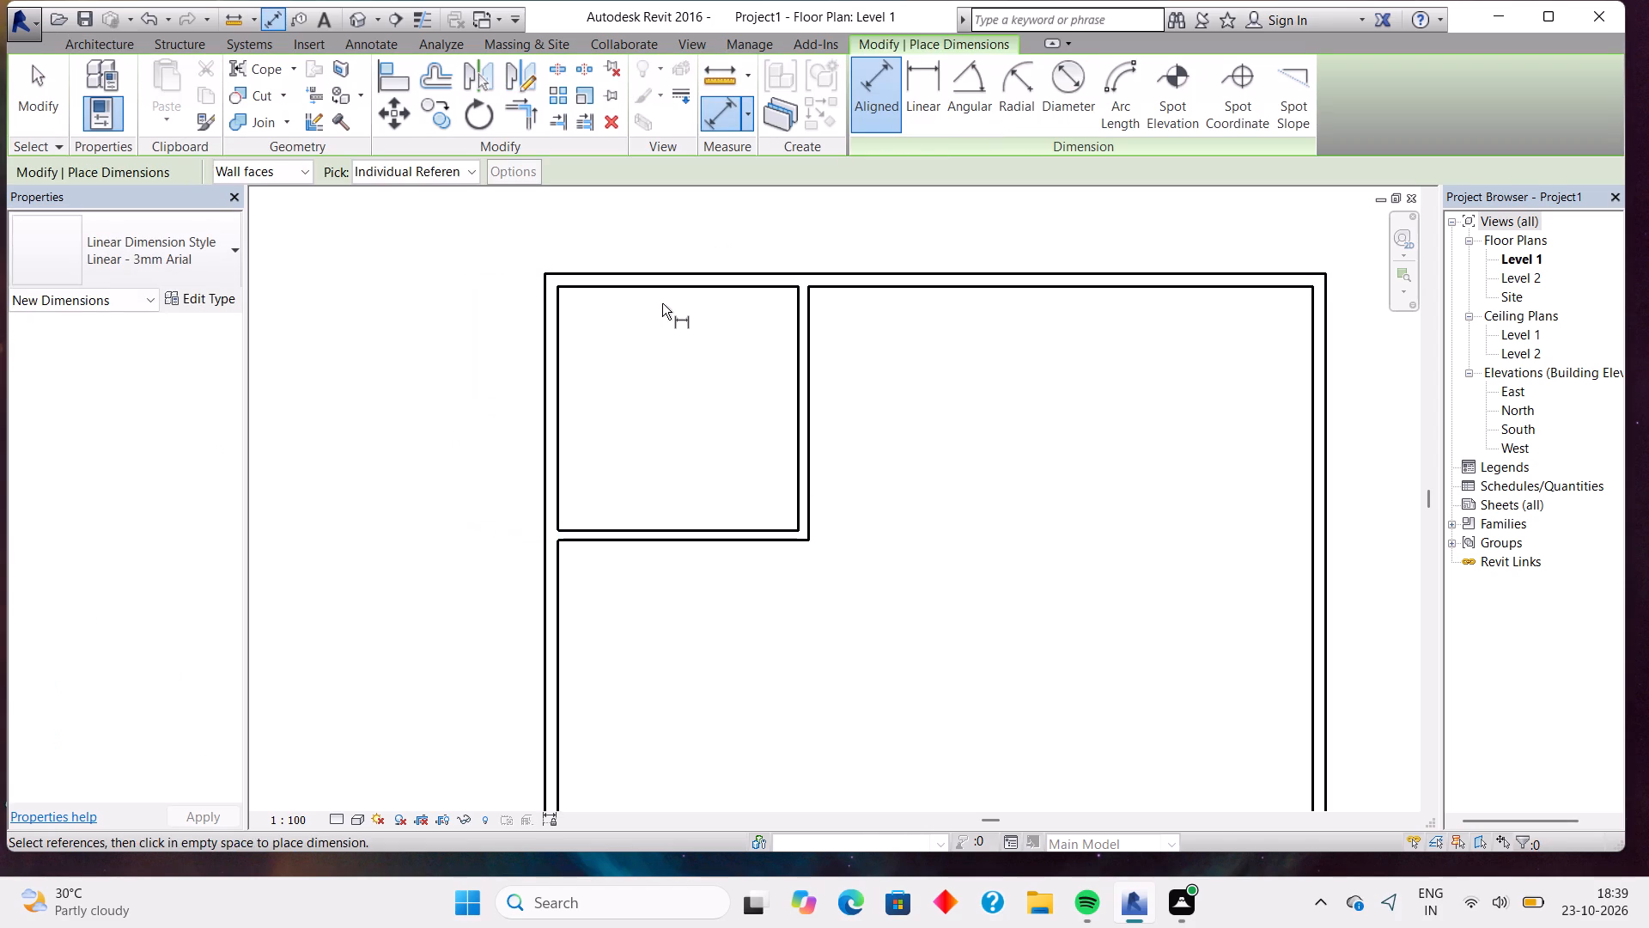
click(674, 290)
click(662, 528)
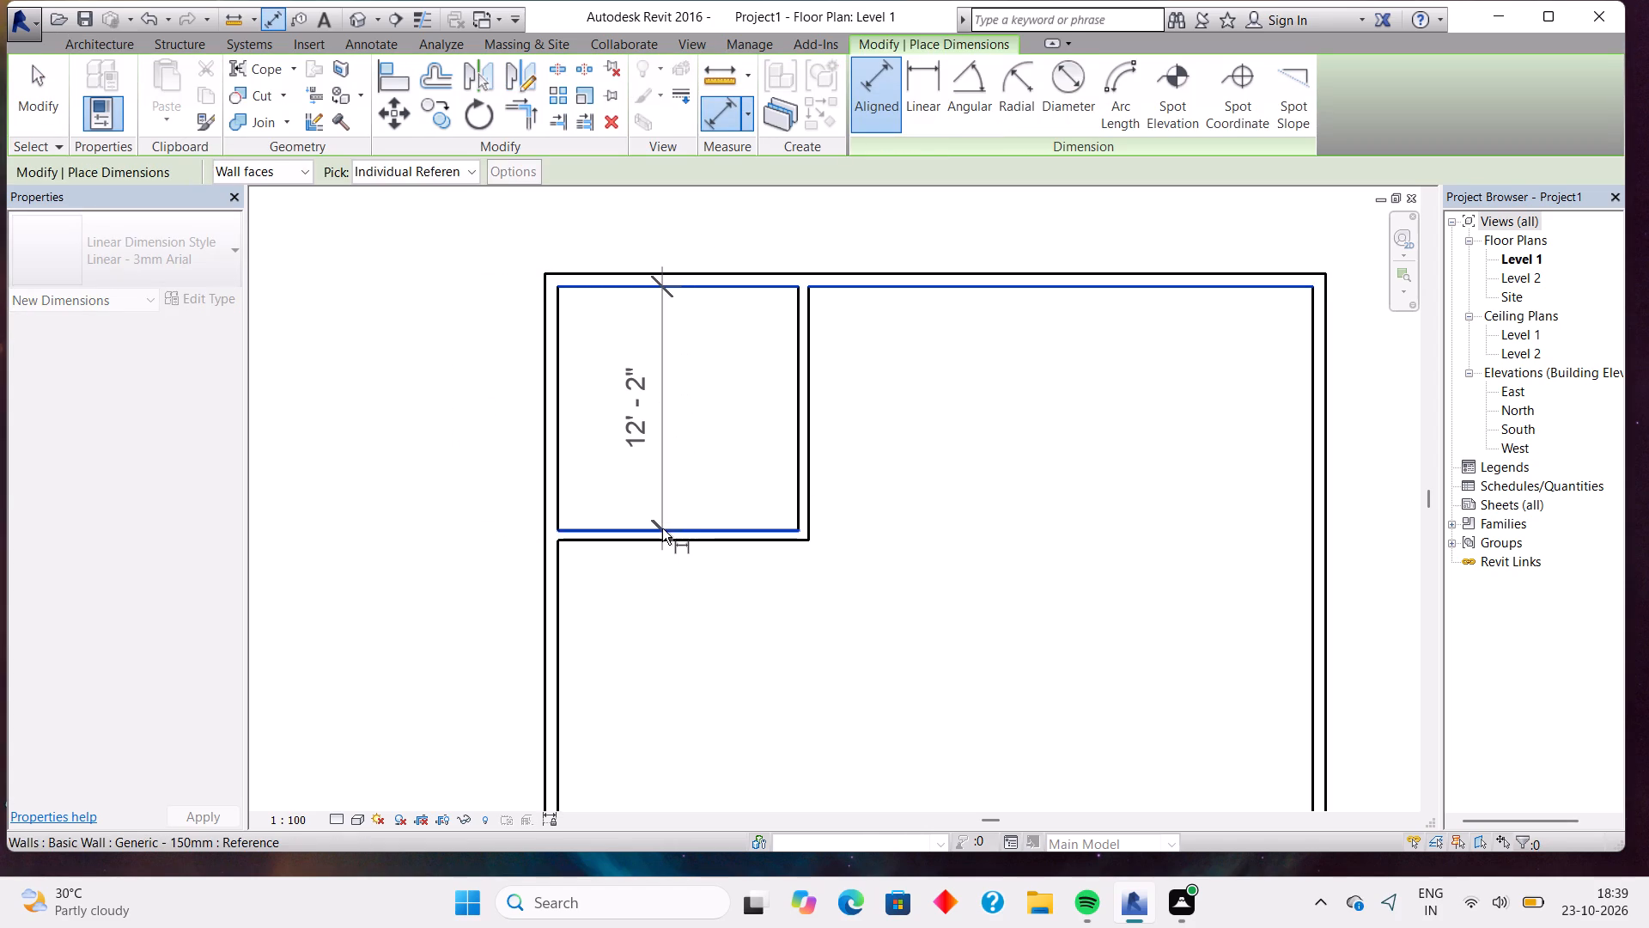
scroll(662, 529, up, 7)
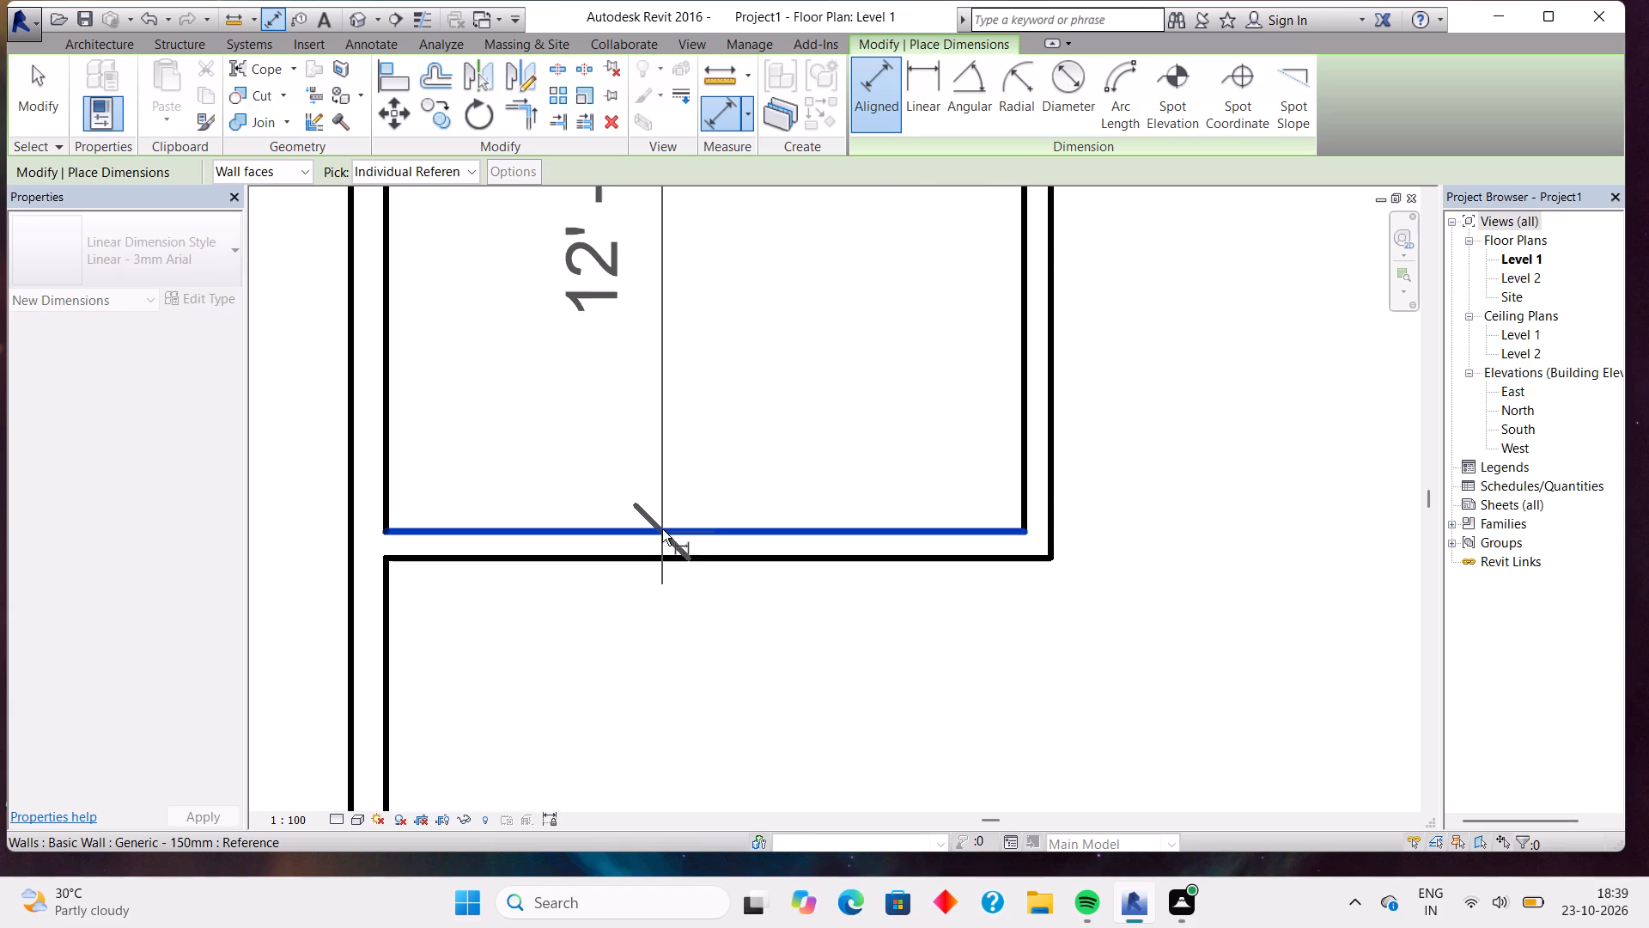
middle_drag(703, 304, 700, 536)
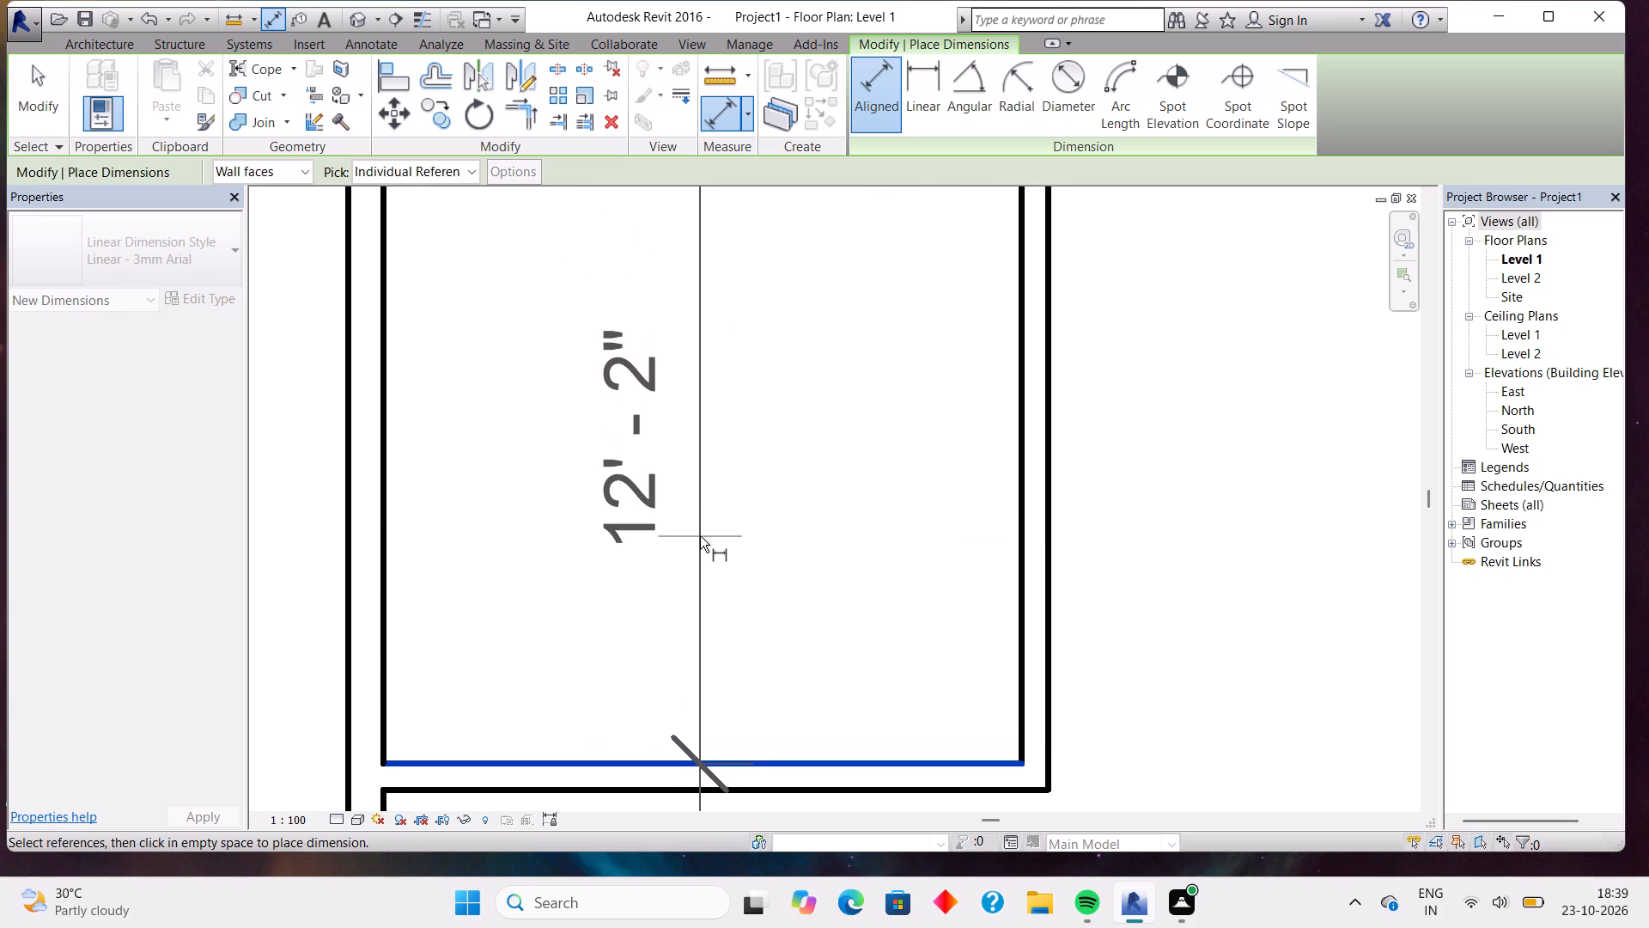
key(Escape)
key(Escape)
Nudge the north-west room's south partition another 2" north and check the inner depth between wall faces again.
scroll(691, 495, up, 3)
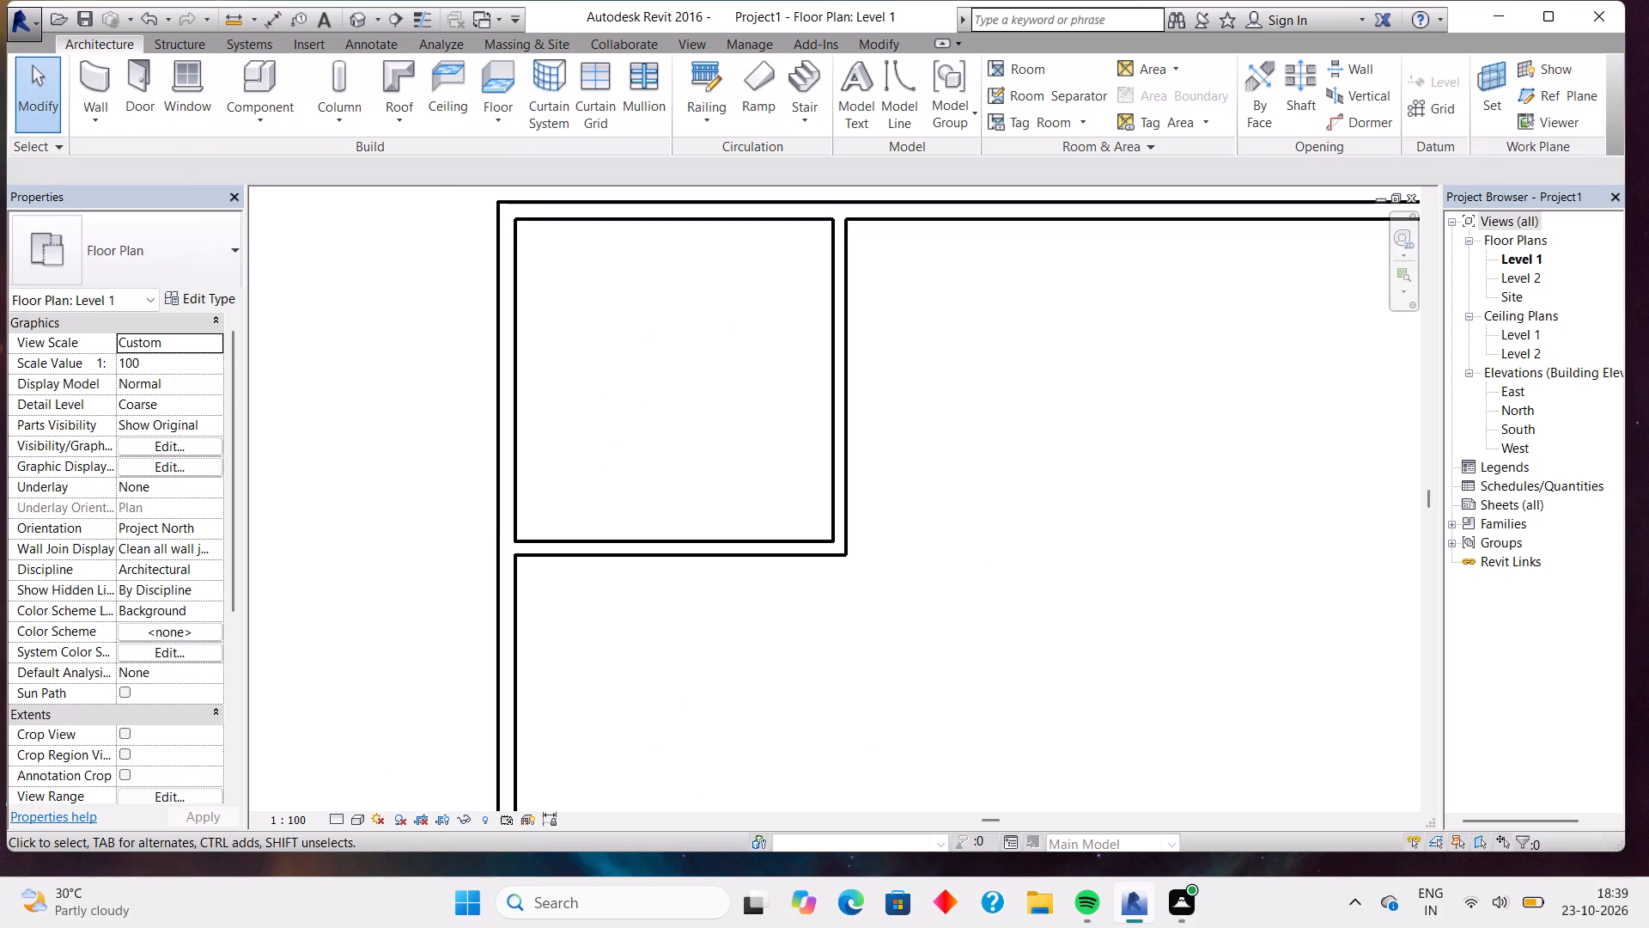
scroll(691, 495, up, 1)
middle_drag(698, 439, 703, 548)
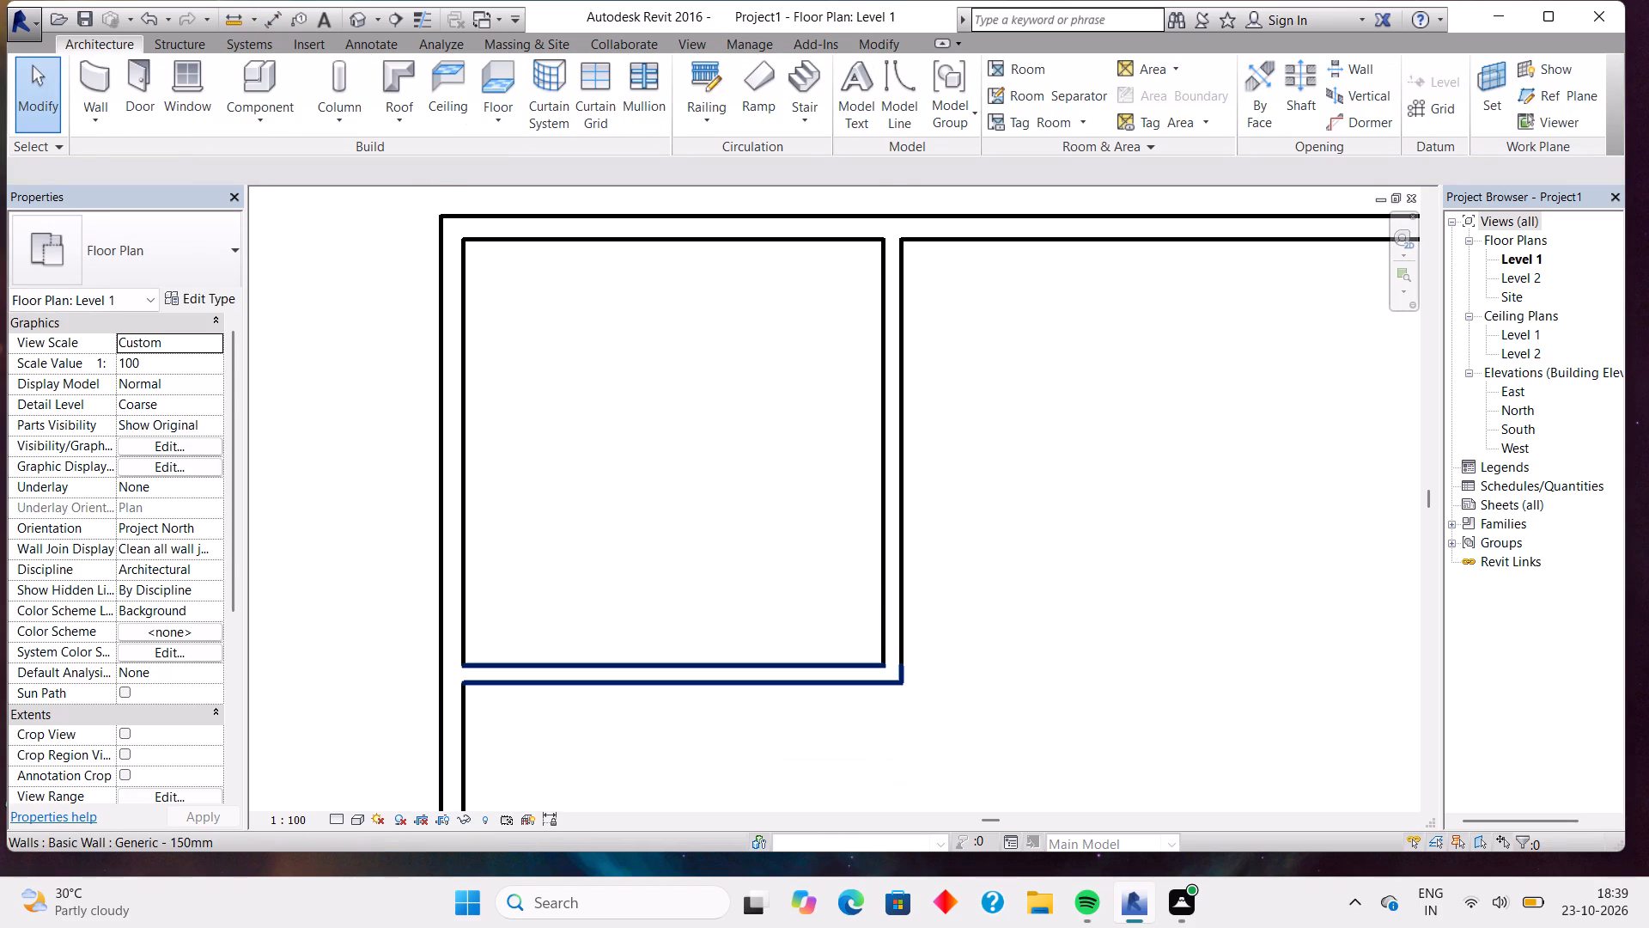
click(667, 664)
key(Up)
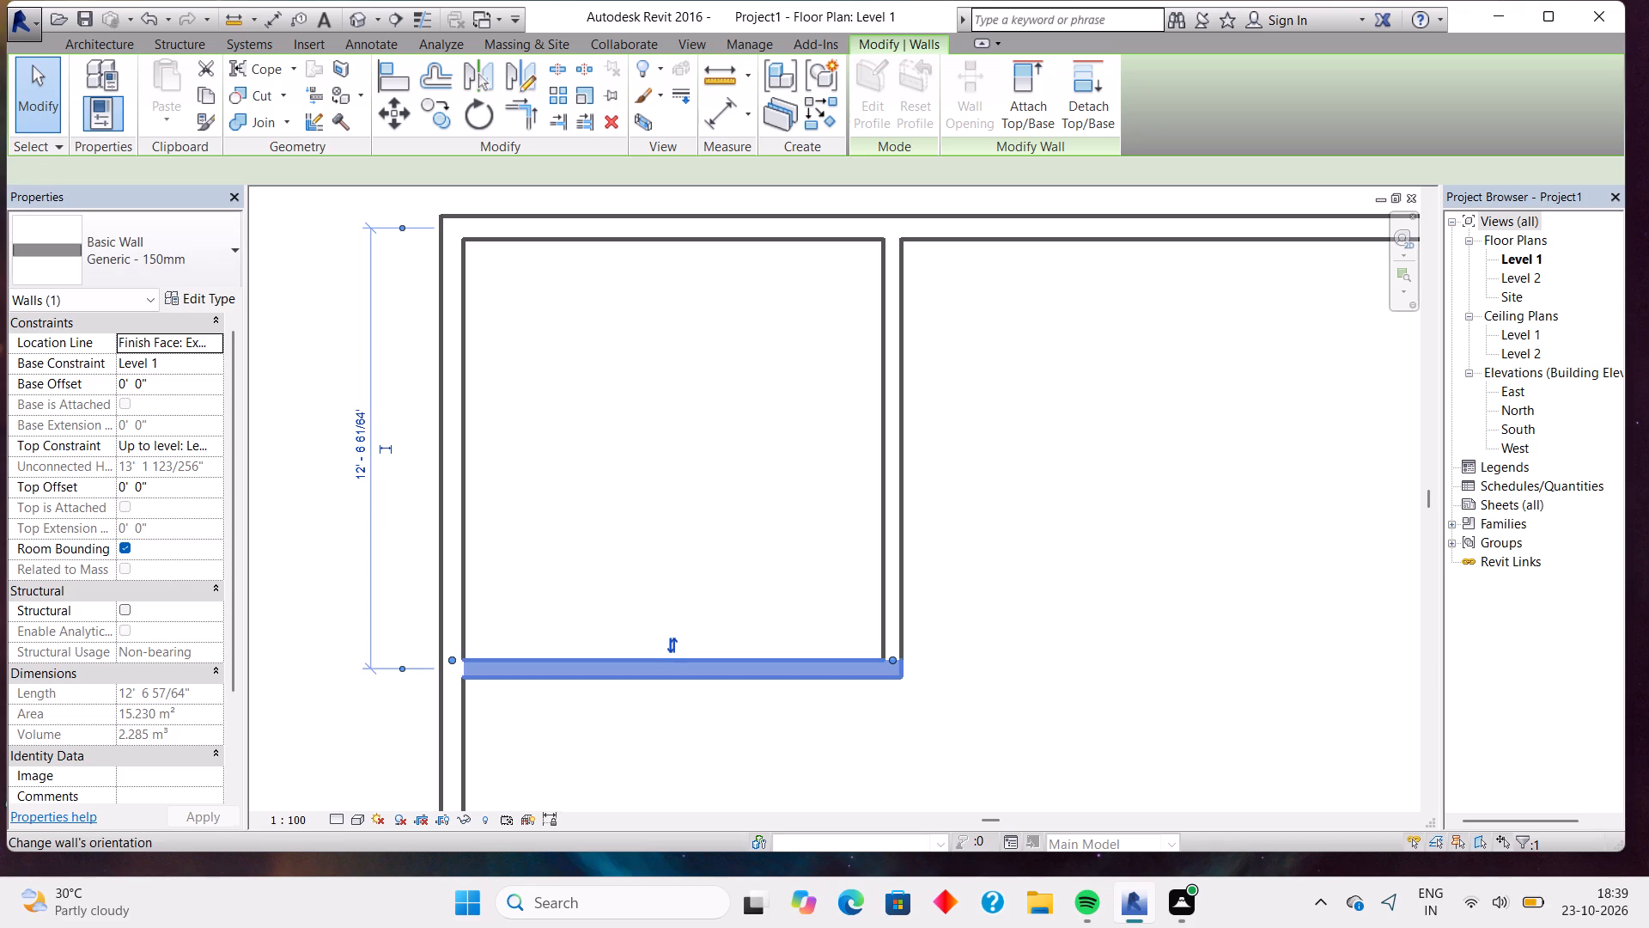
click(731, 120)
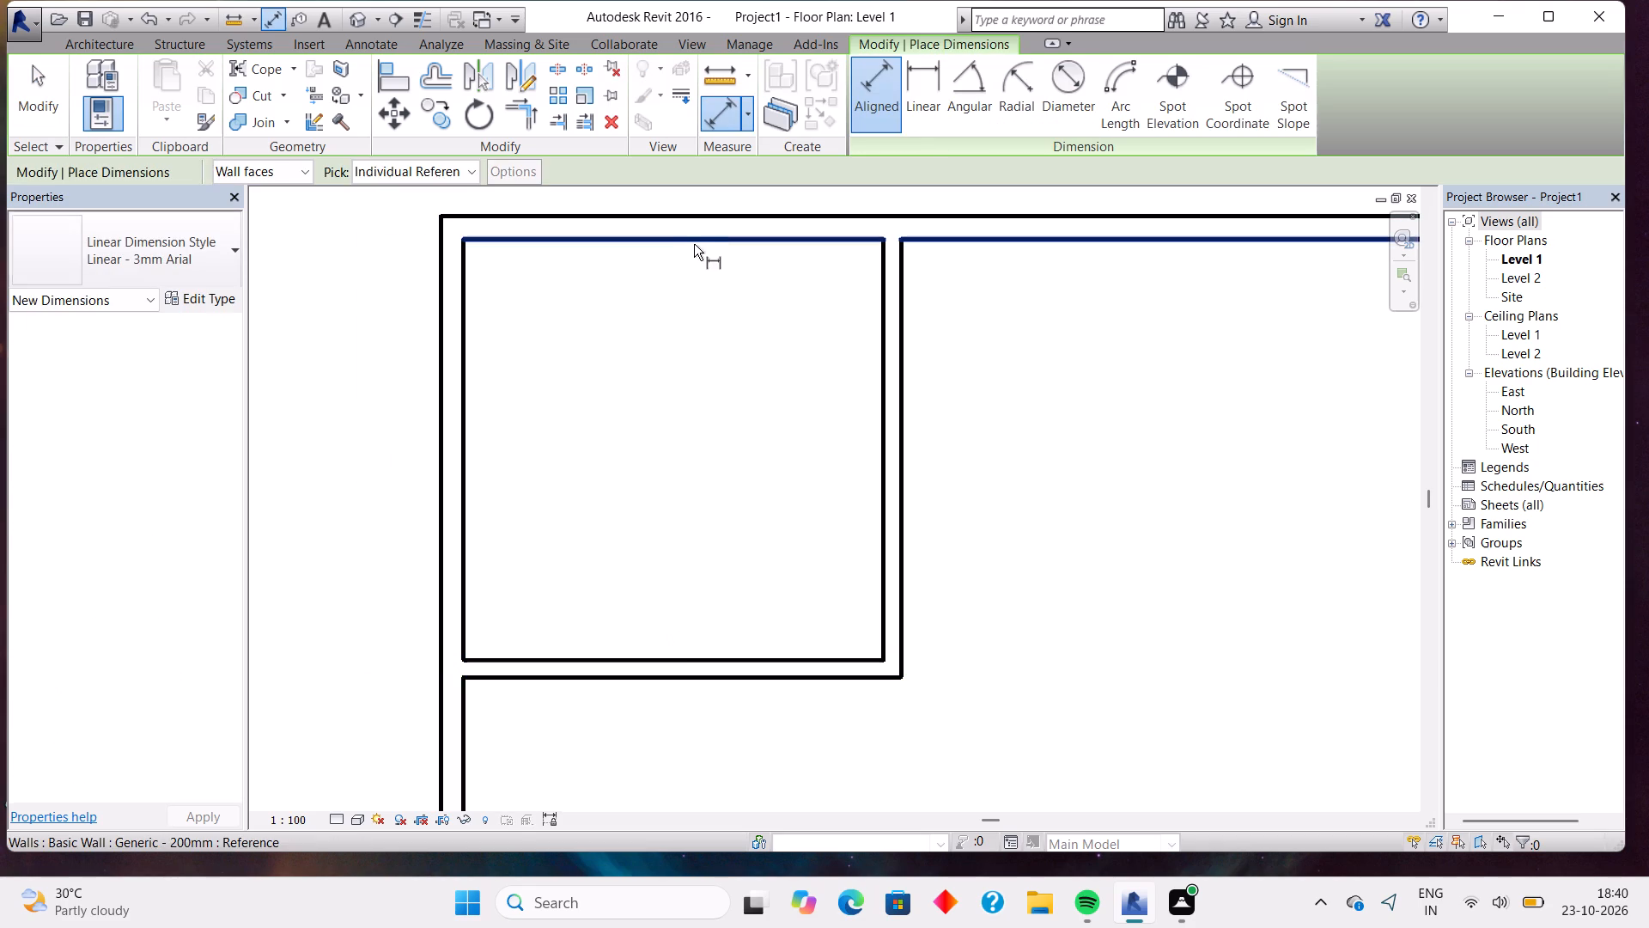
click(694, 244)
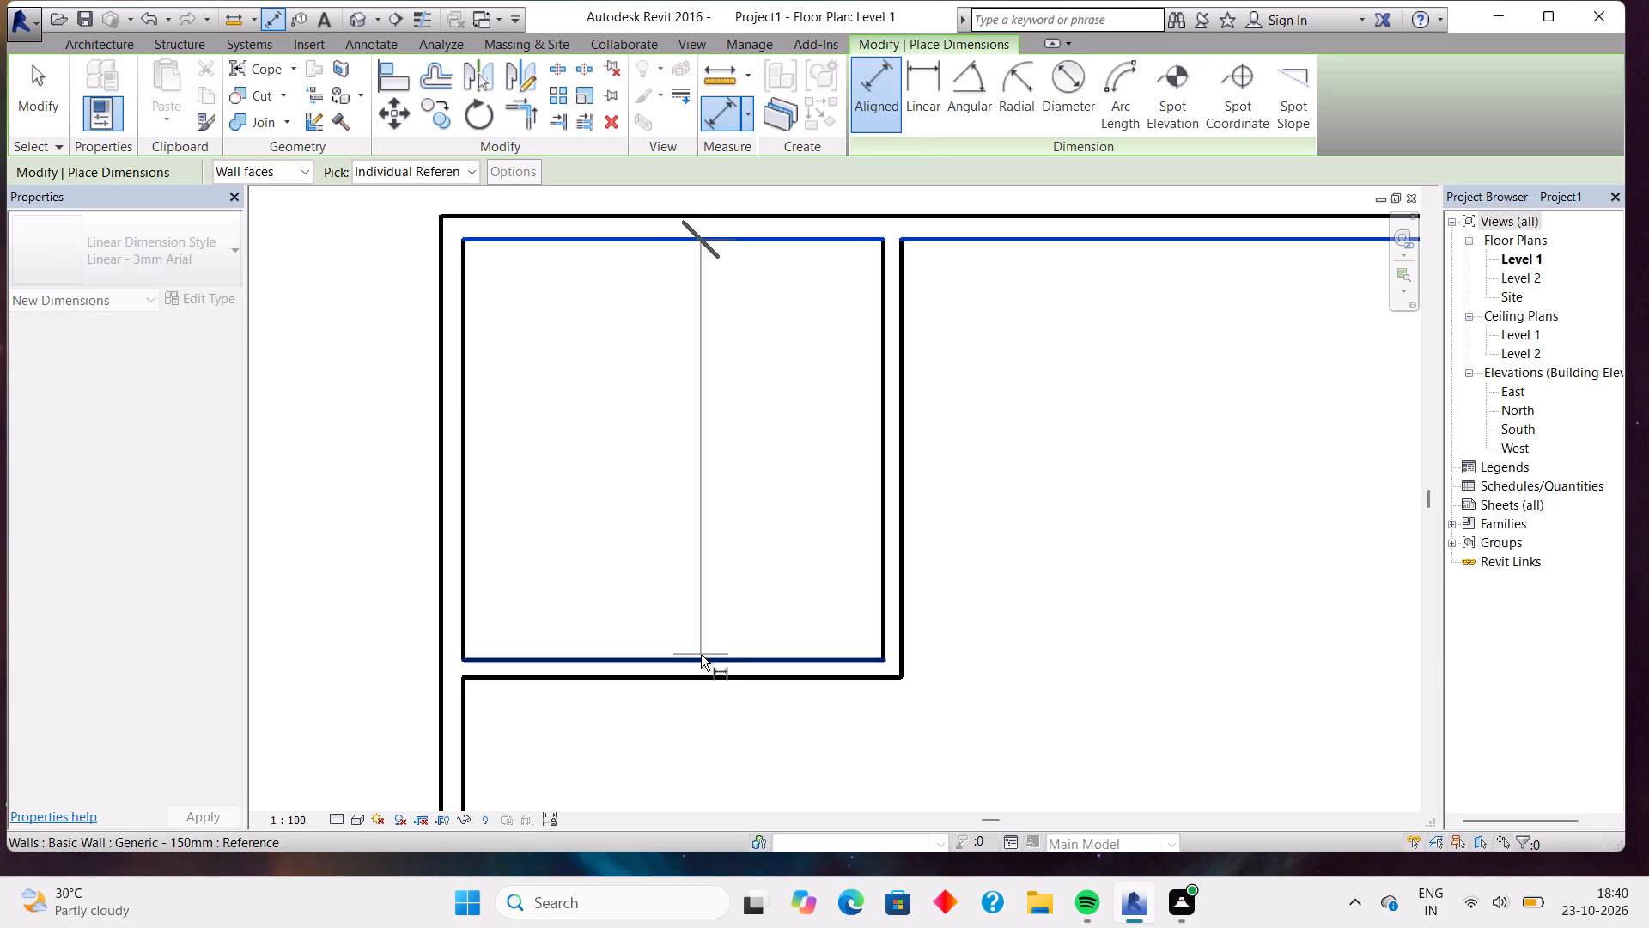
click(701, 655)
key(Escape)
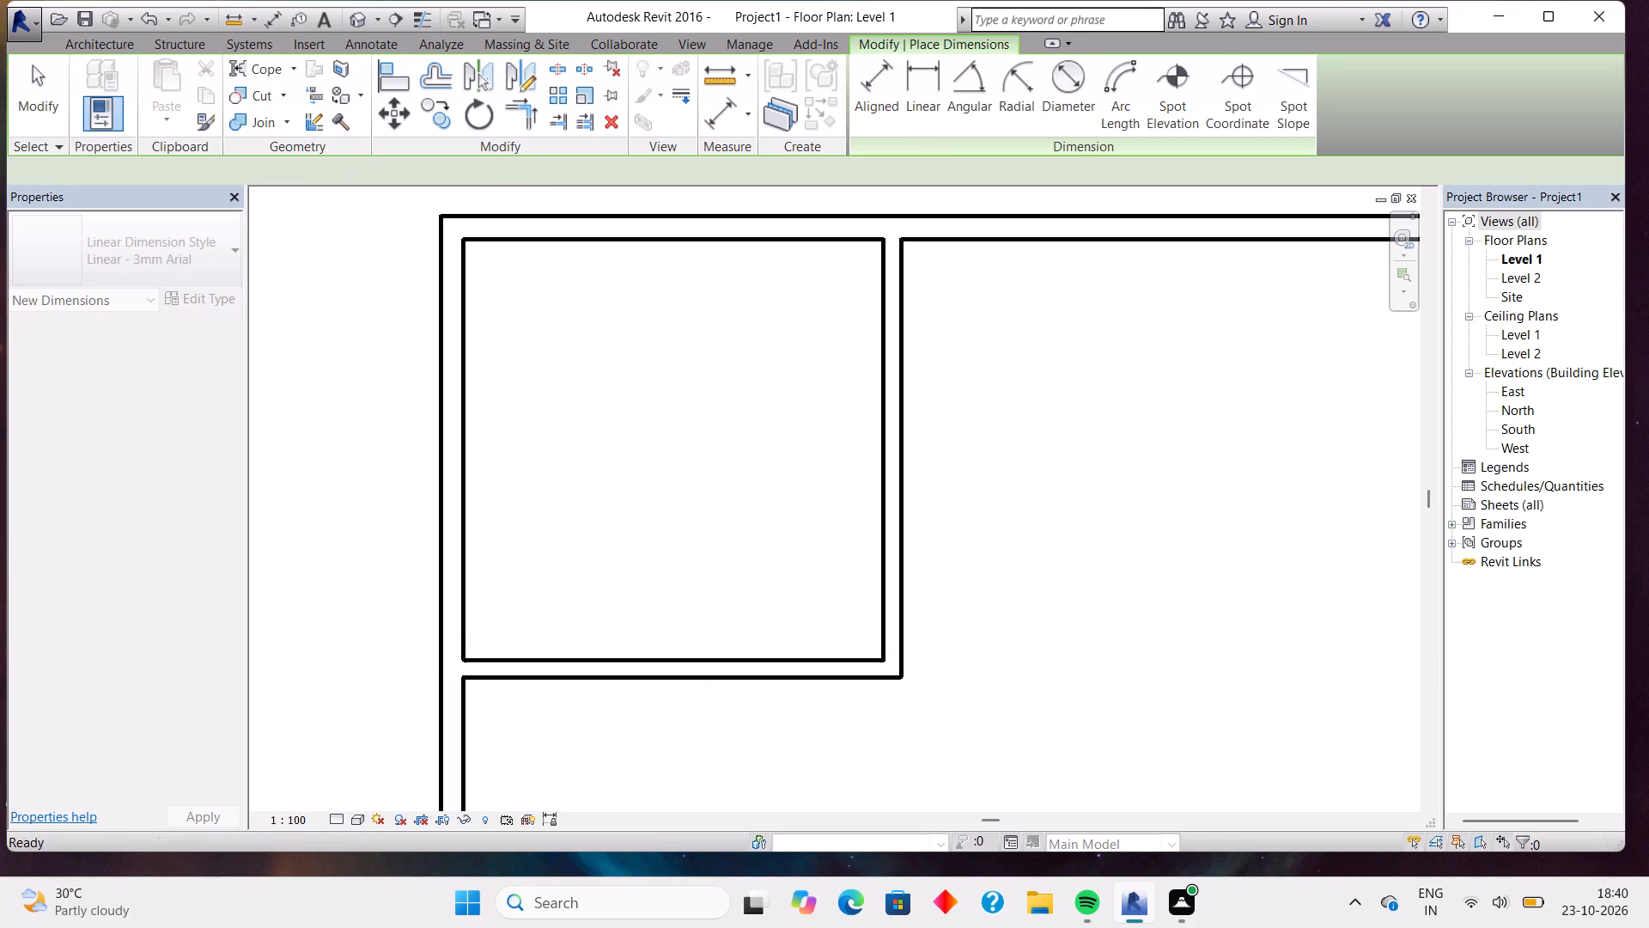
Draw Generic - 150mm walls from the north-west room's east partition, about 6'-3" below the north wall, 6'-0" east and up to the north wall.
scroll(689, 414, down, 2)
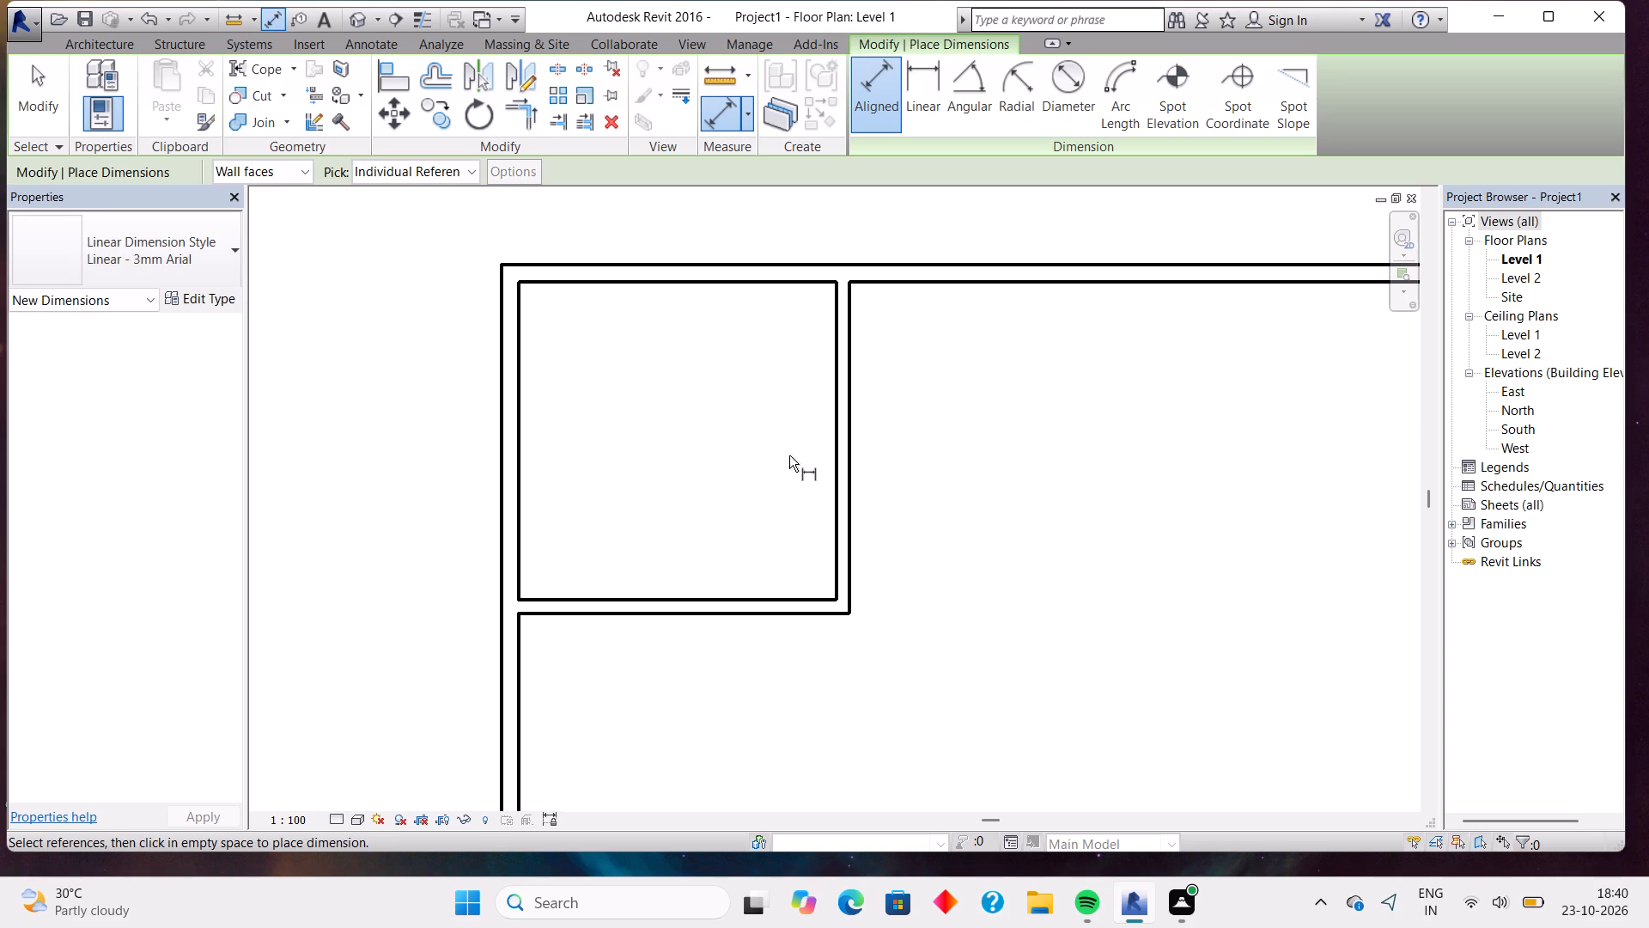
scroll(935, 434, down, 1)
middle_drag(937, 430, 830, 402)
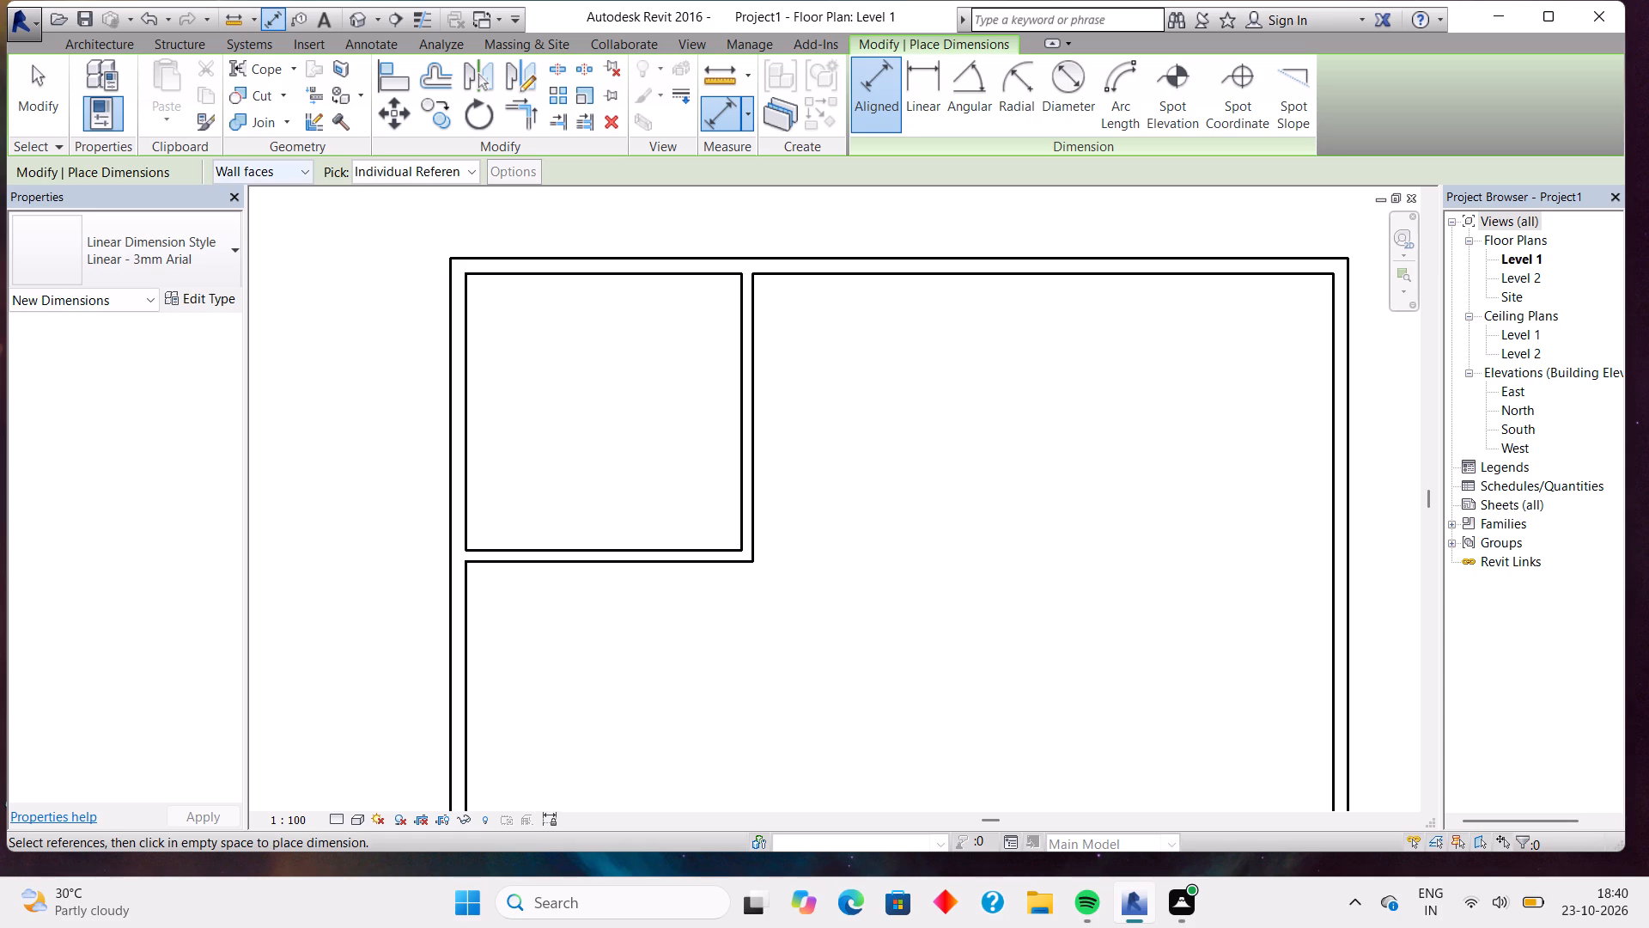
click(100, 51)
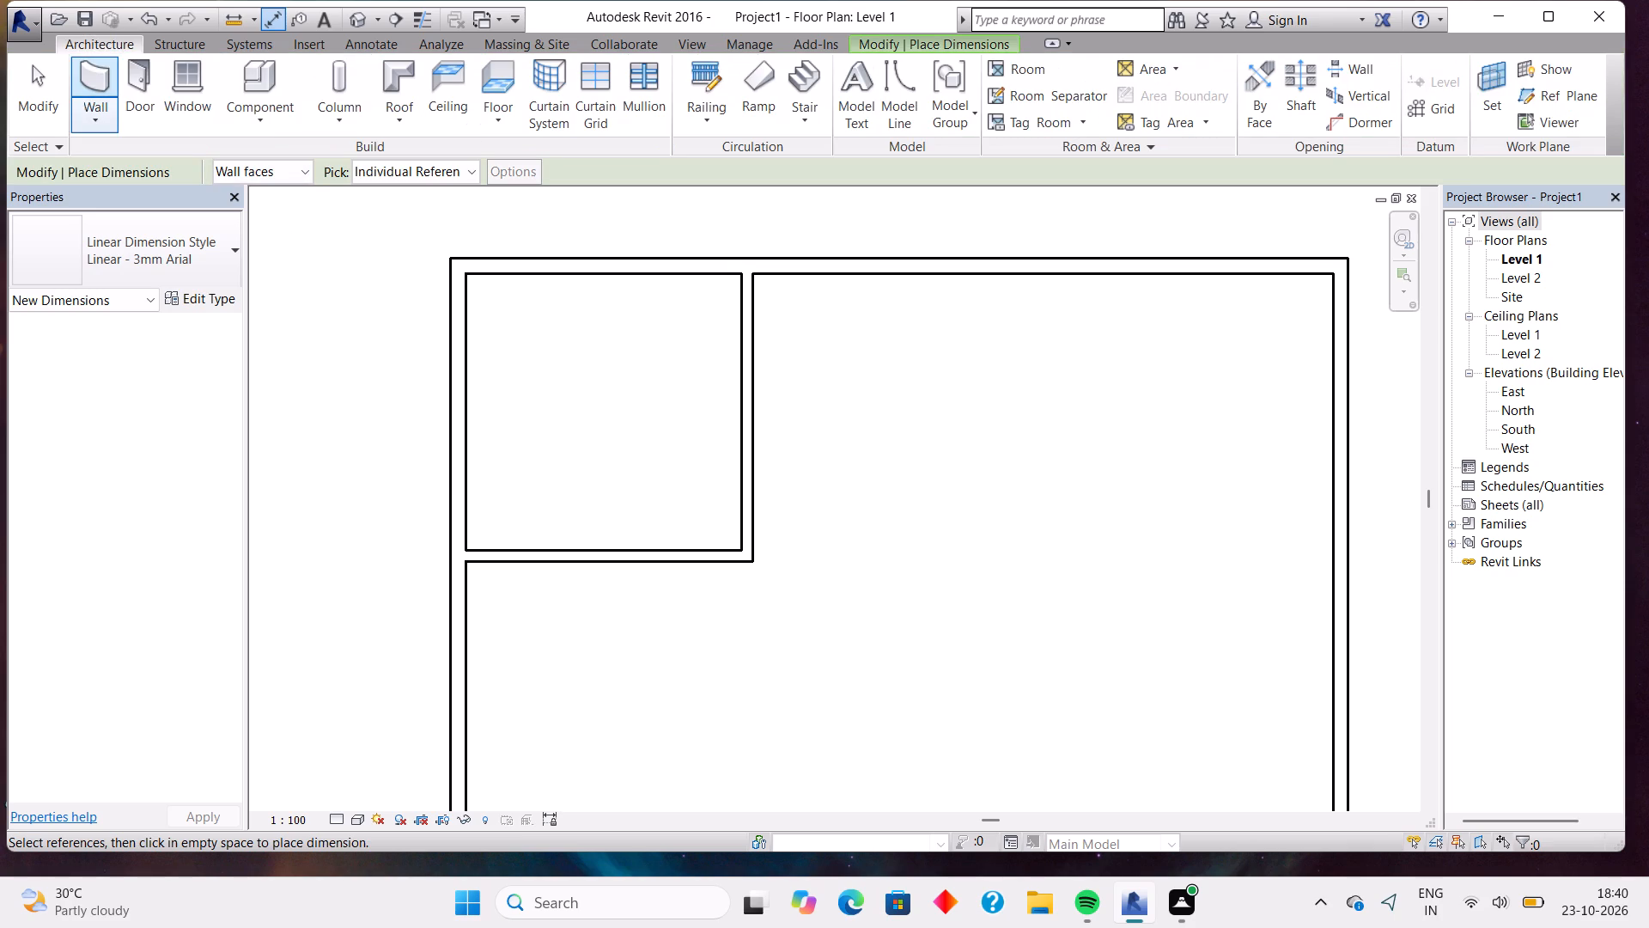
click(95, 72)
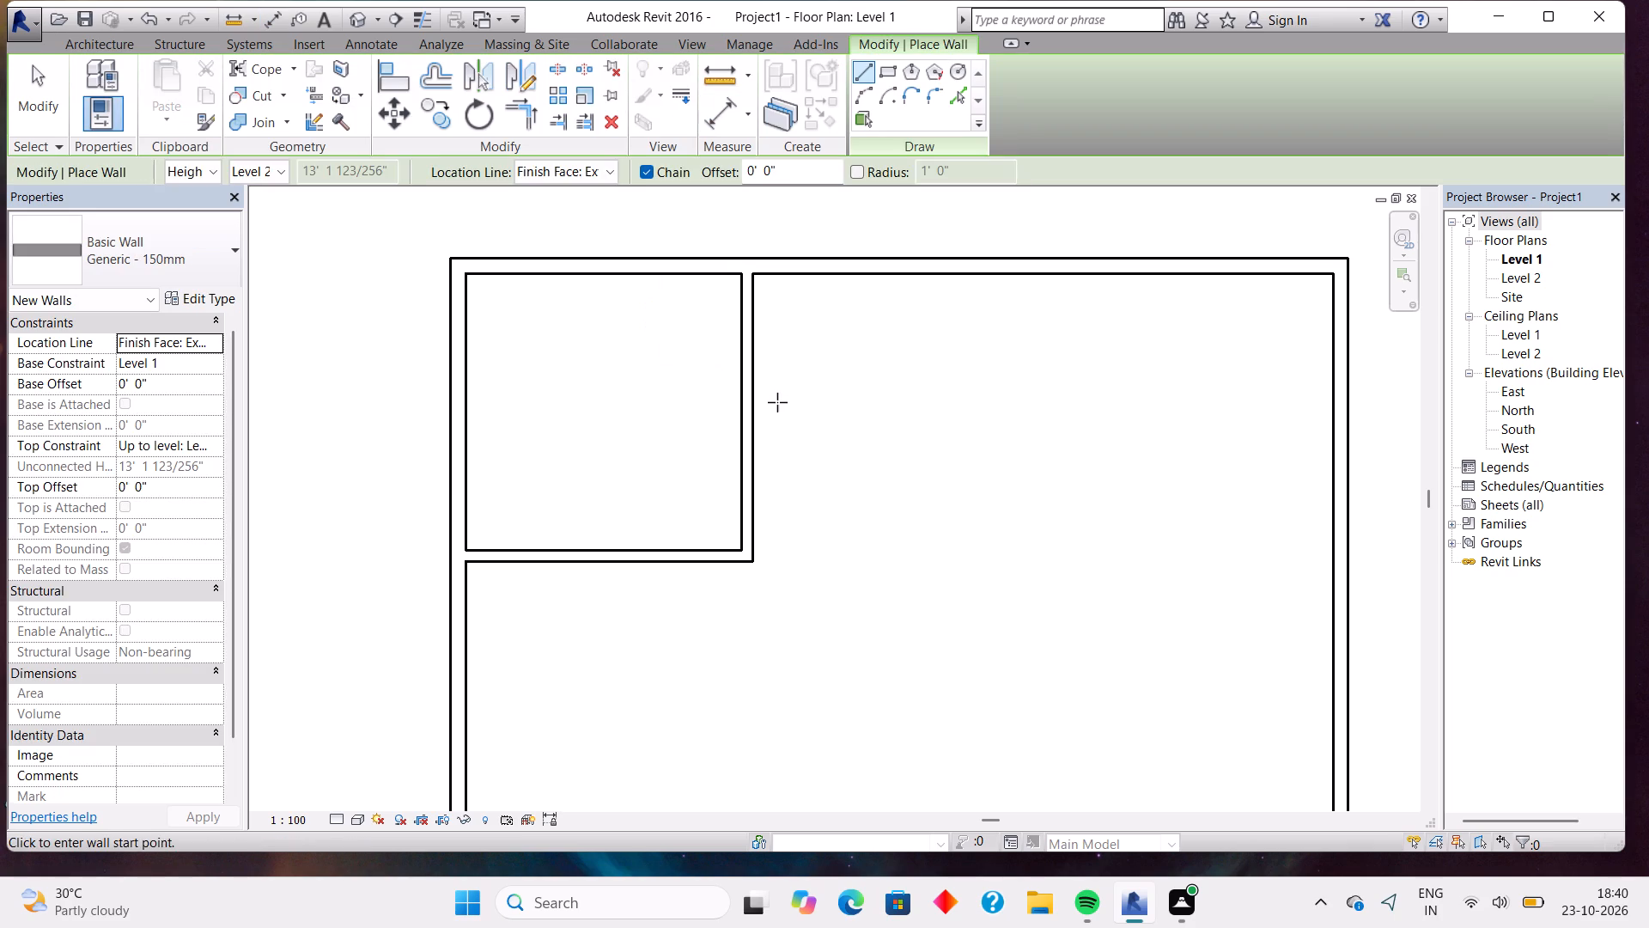
click(762, 415)
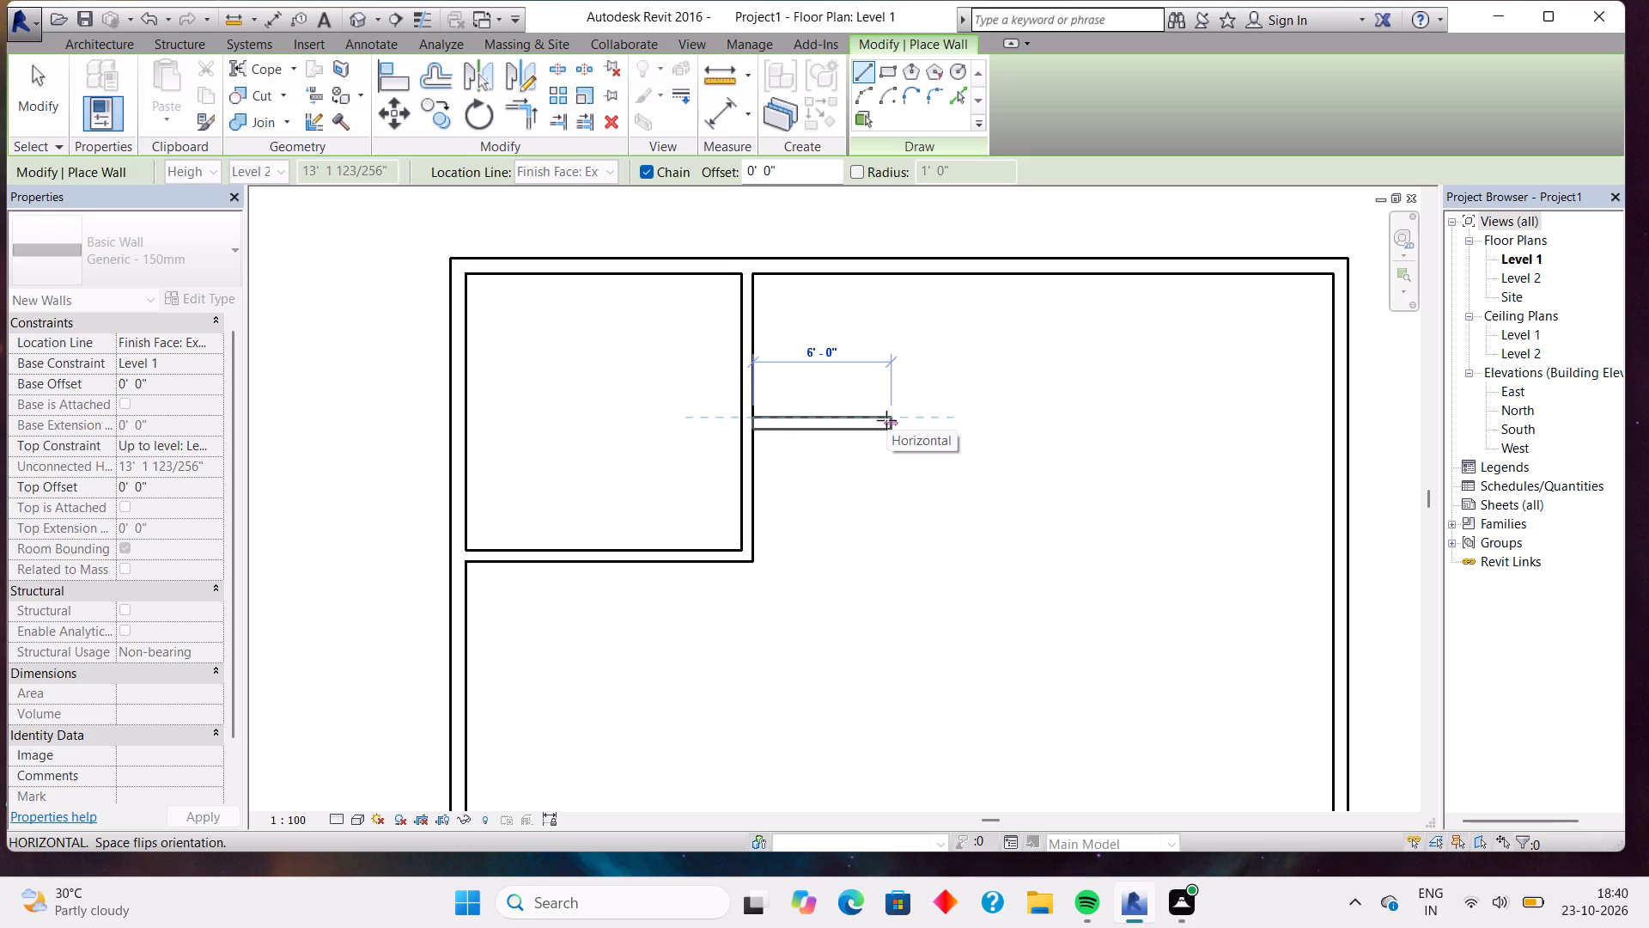
click(886, 420)
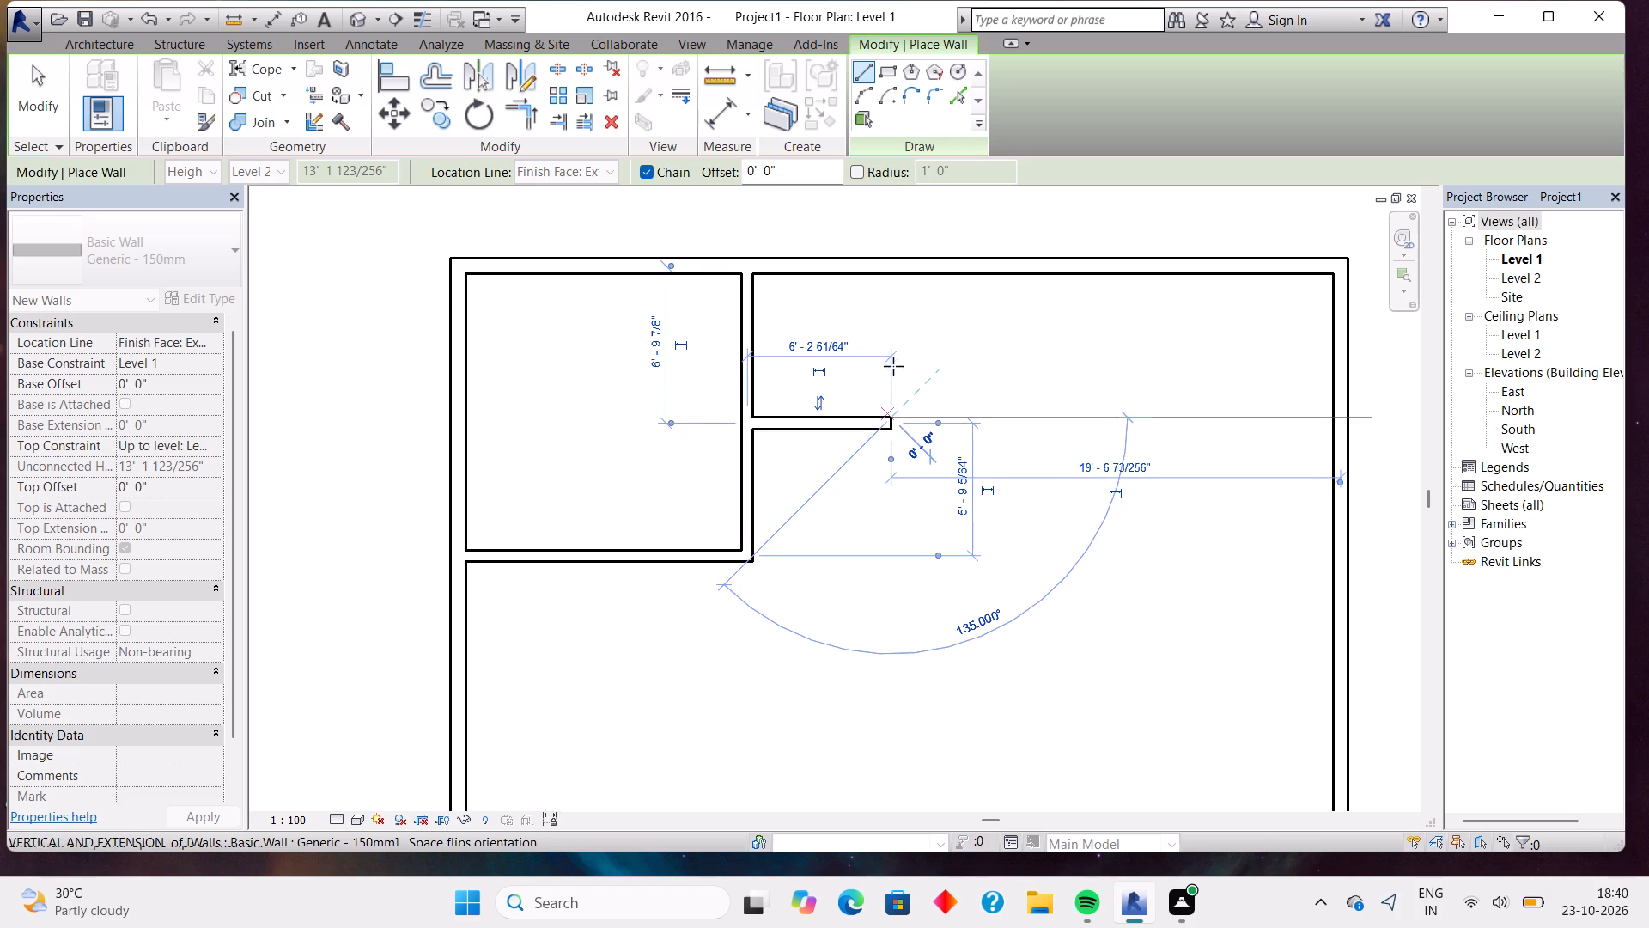
click(889, 279)
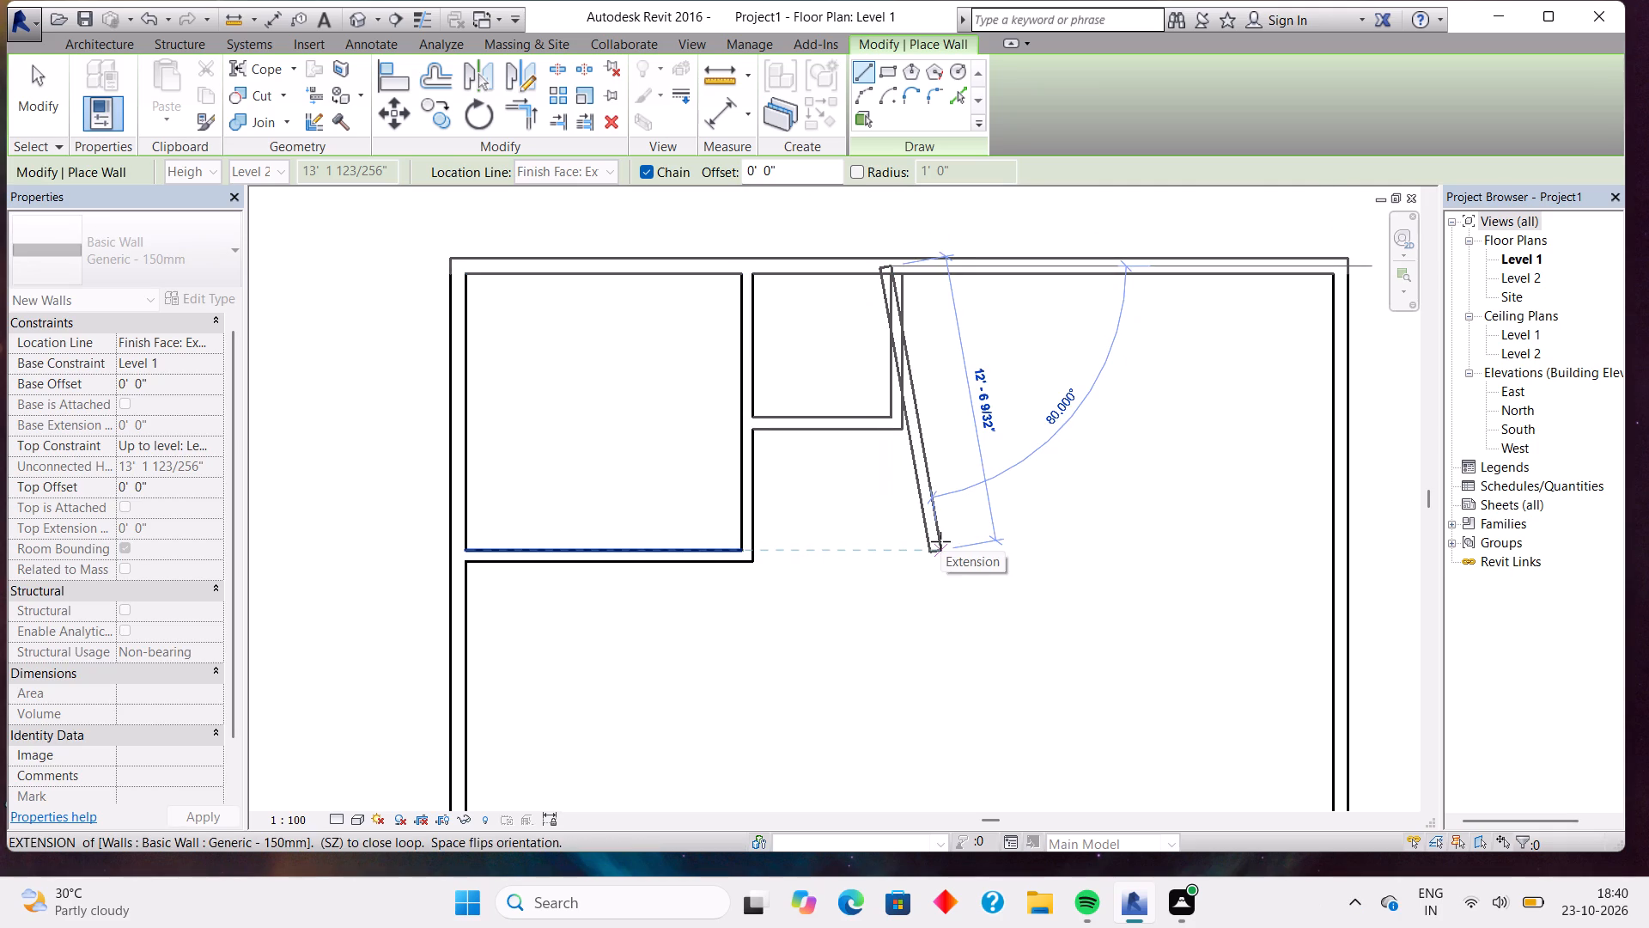
key(Escape)
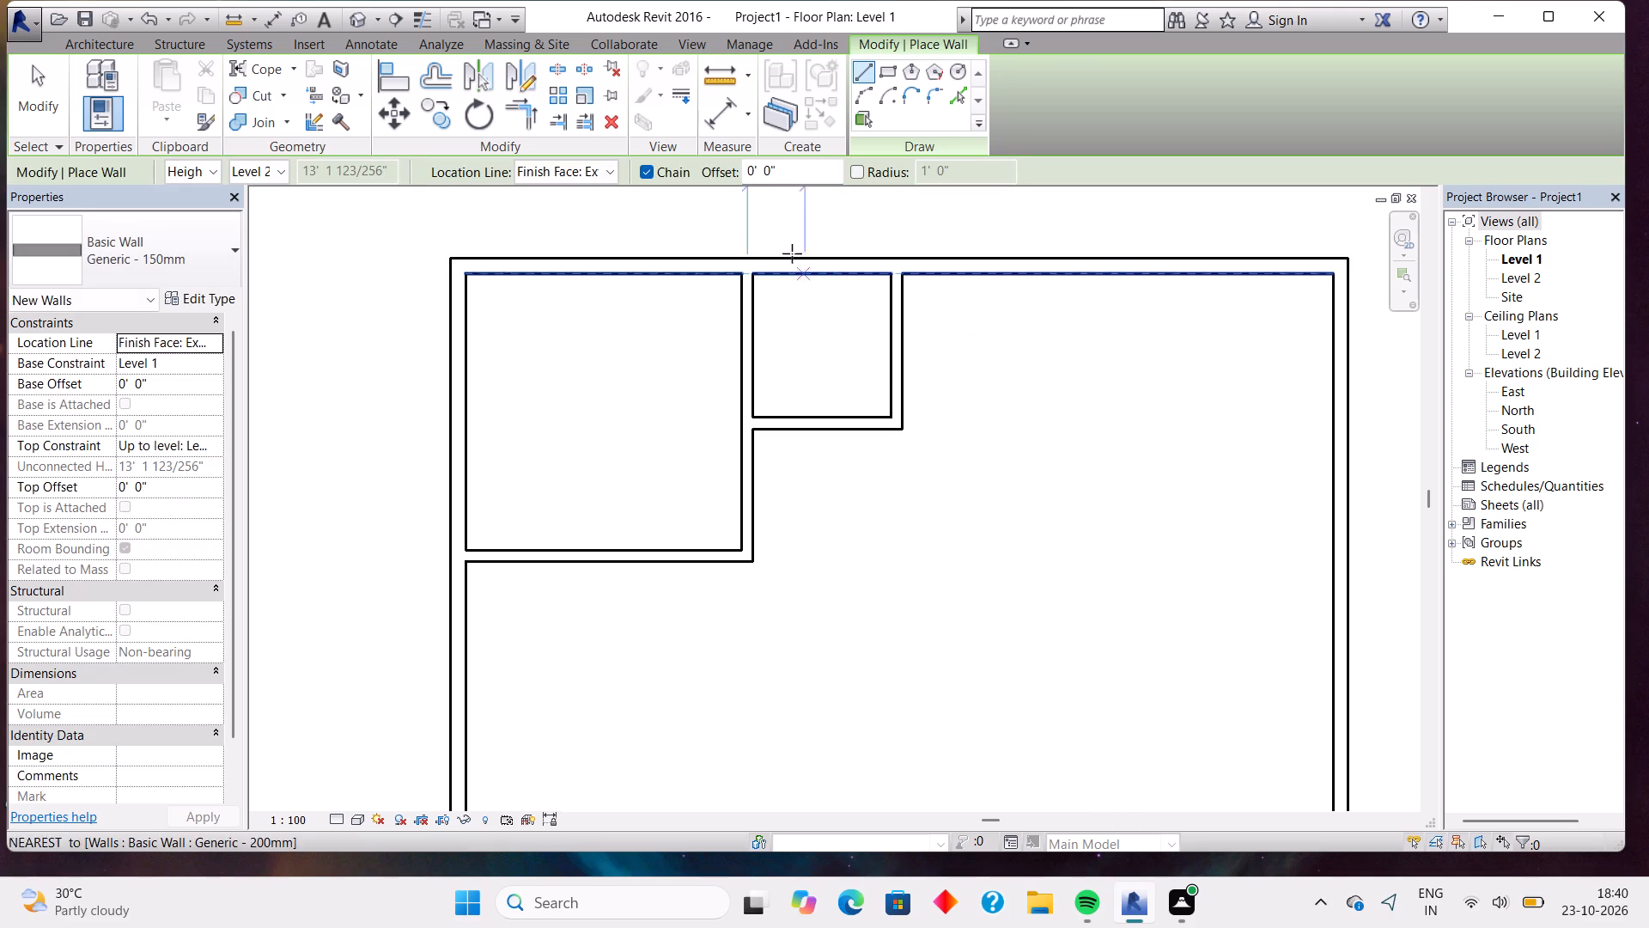
Check the inner depth and width of the small room beside the north-west room with aligned dimensions.
click(710, 115)
click(809, 276)
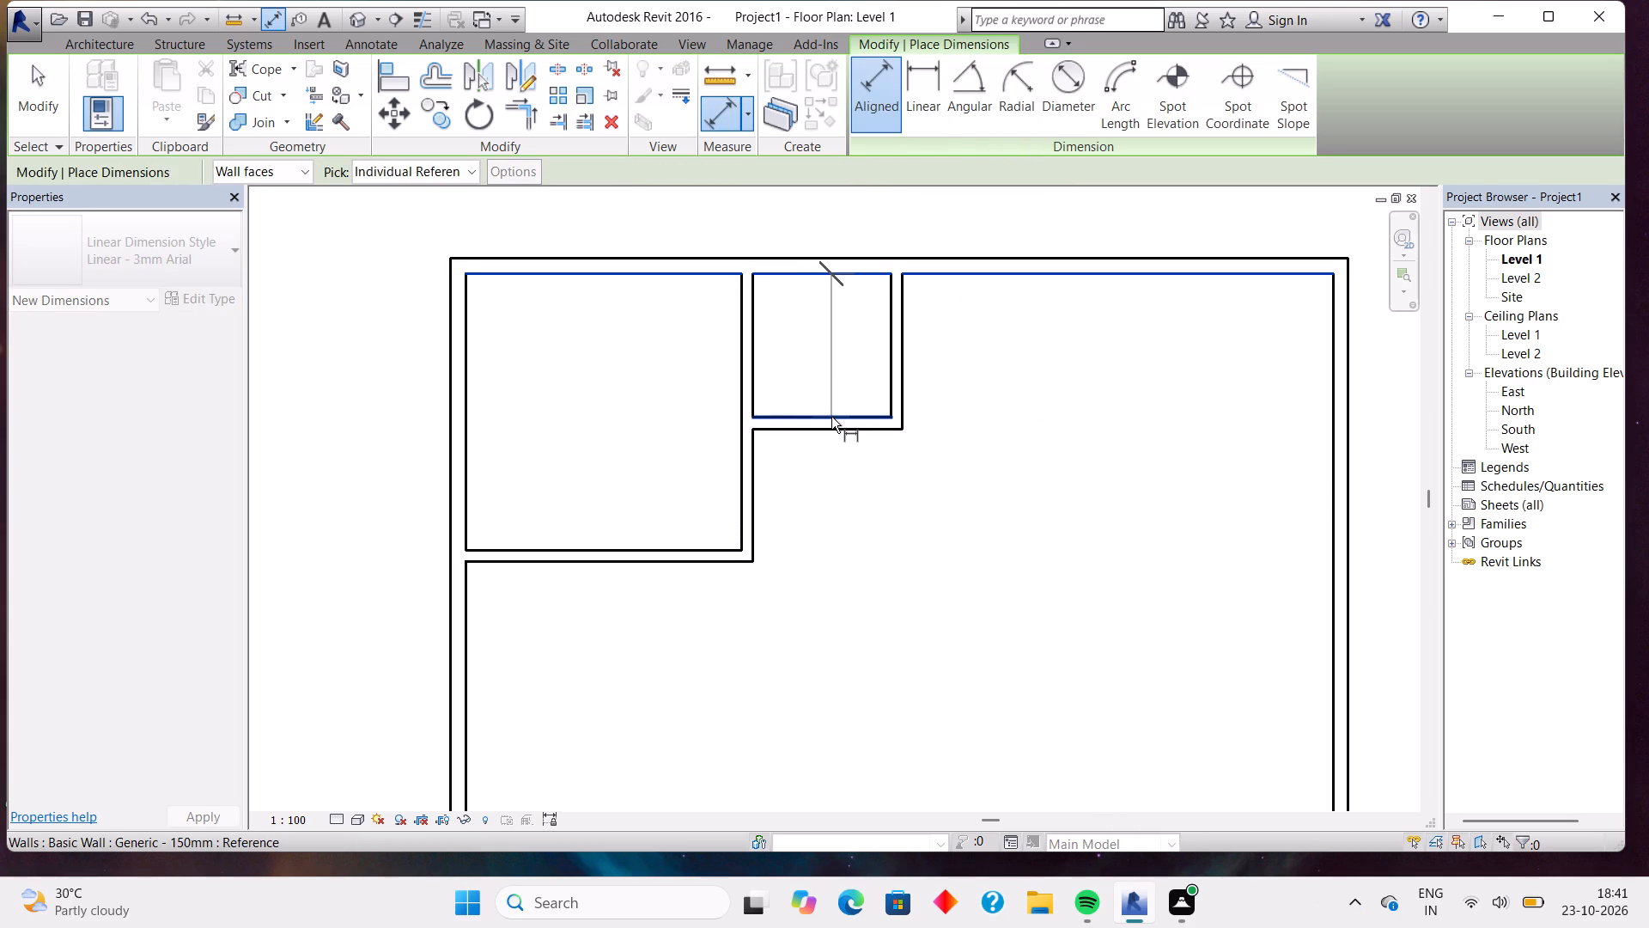
click(831, 417)
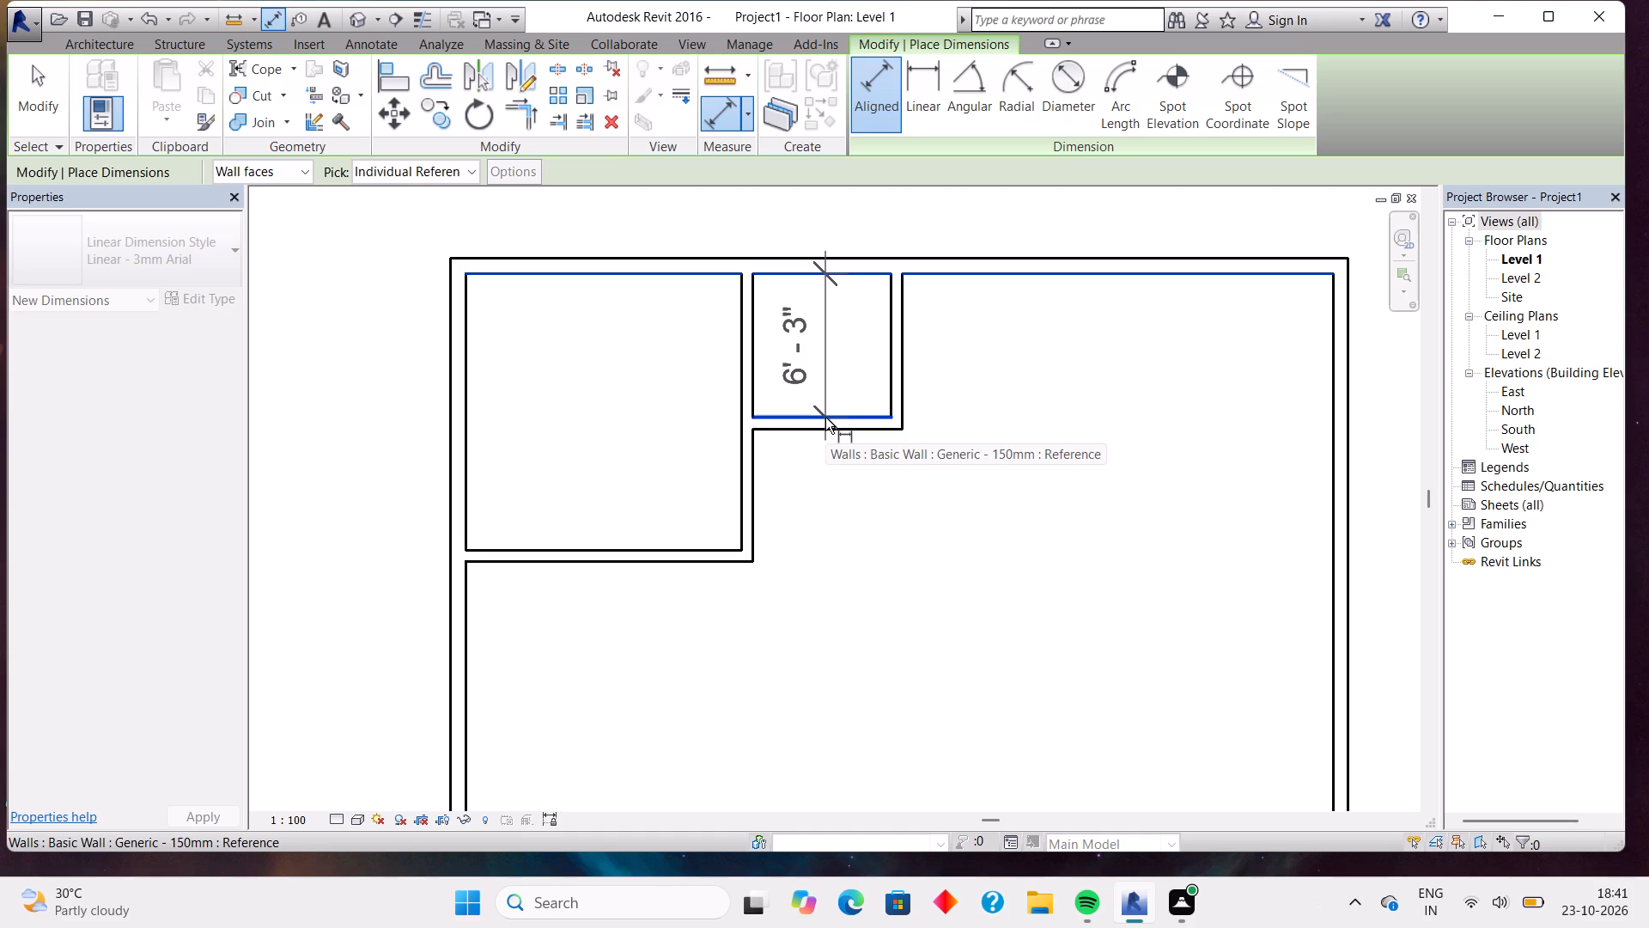
key(Escape)
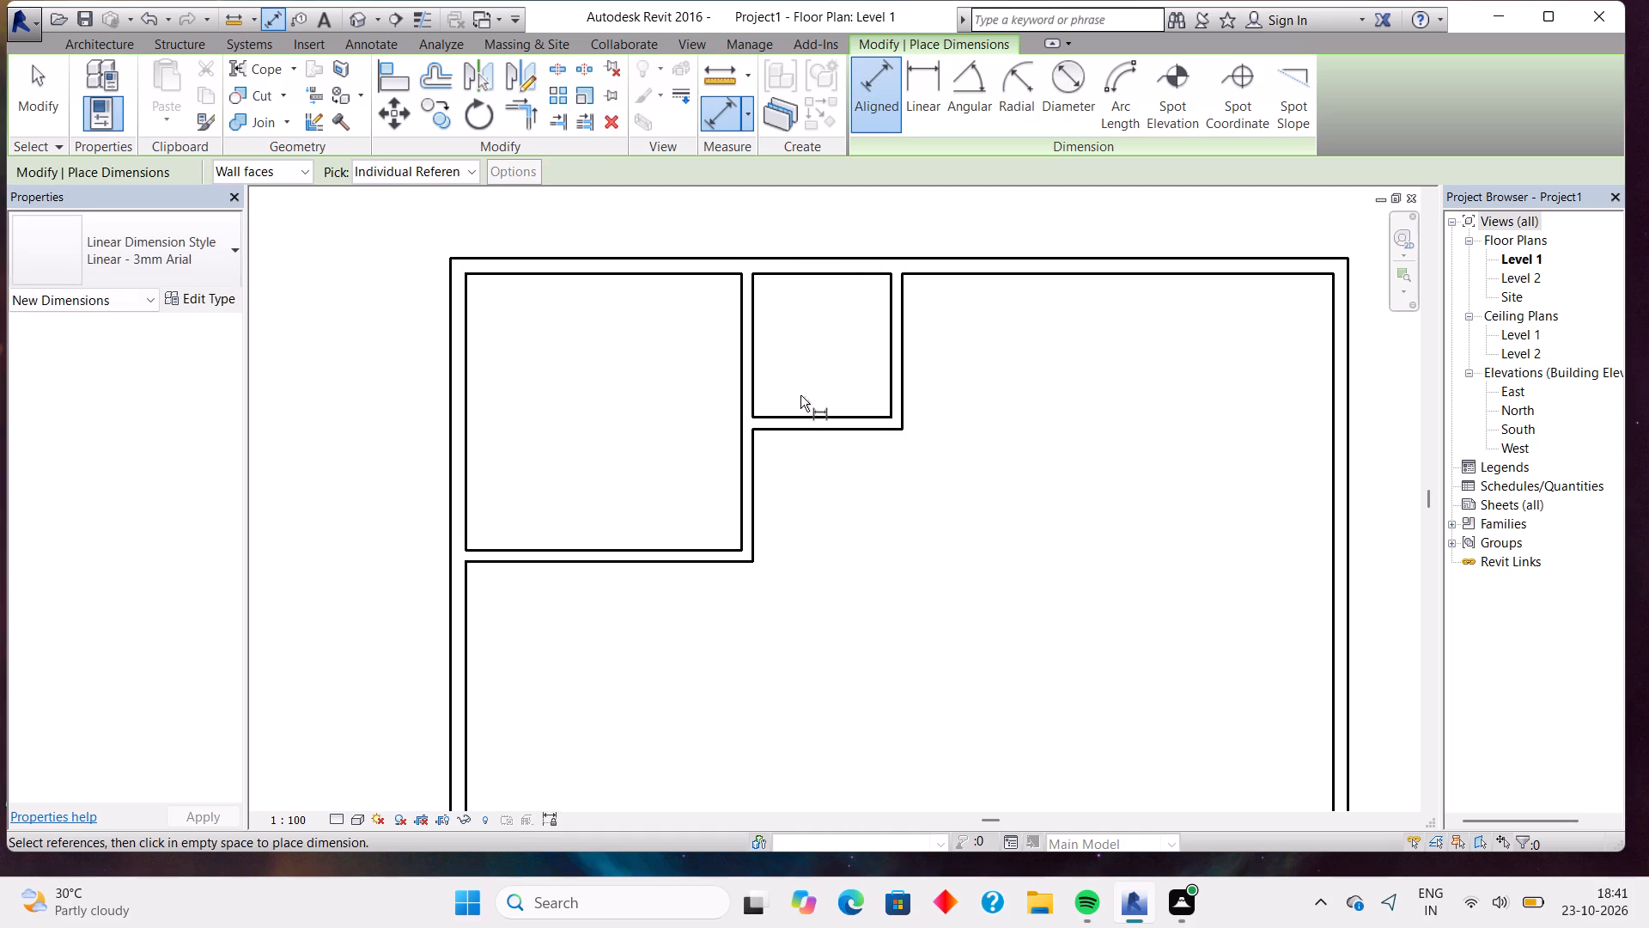
click(757, 381)
click(891, 390)
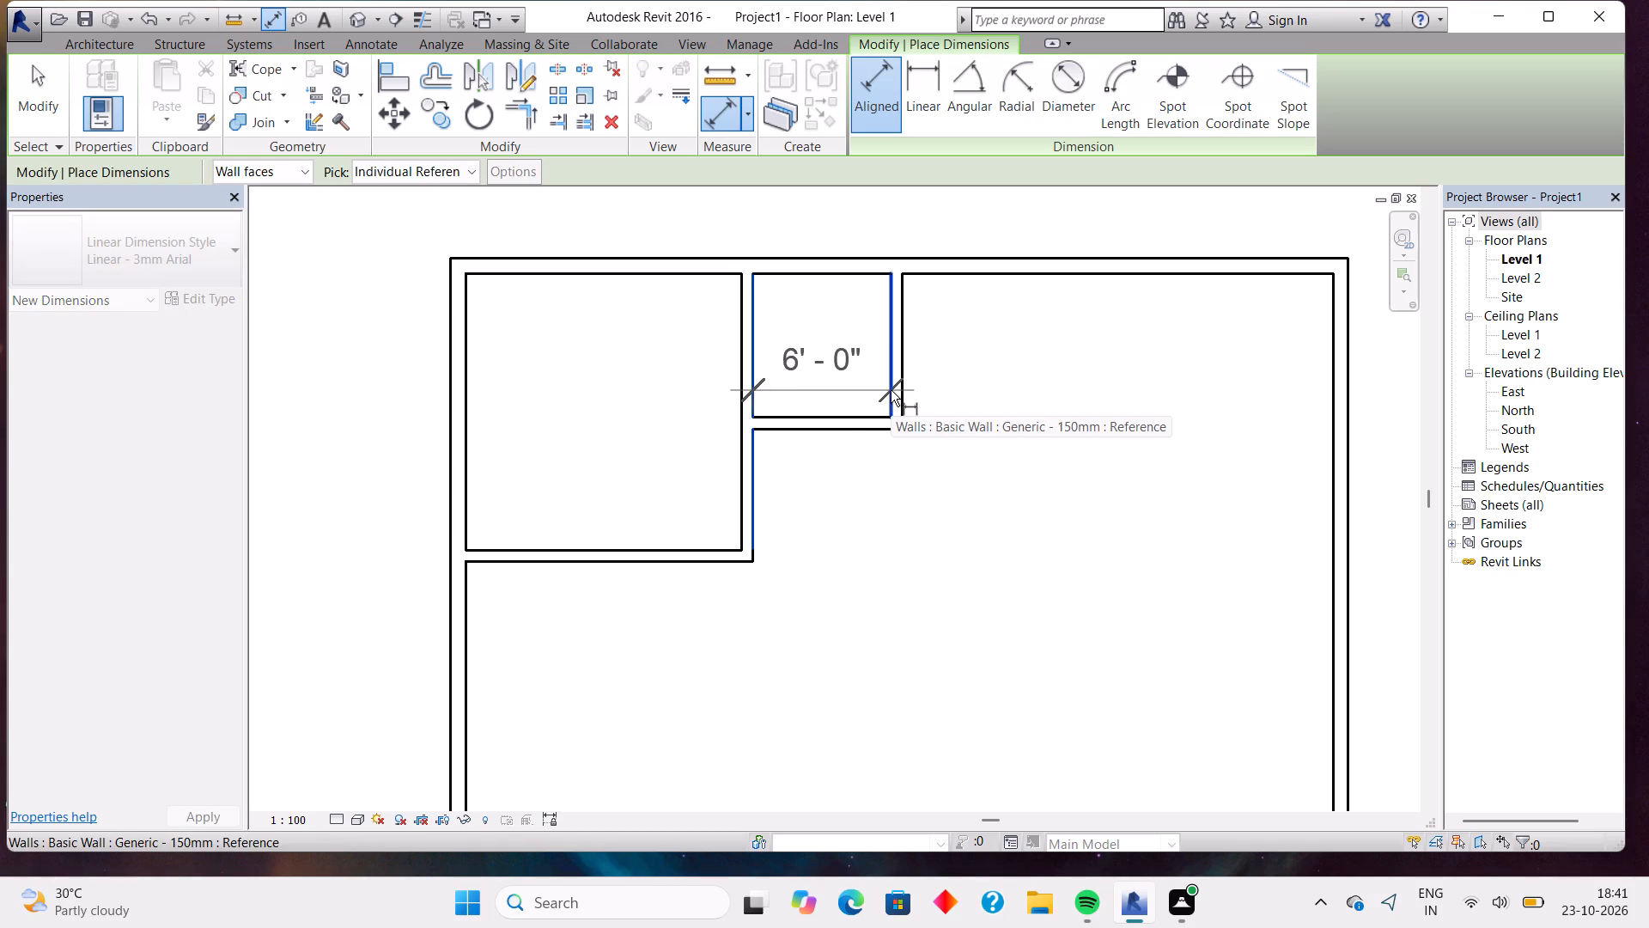
key(Escape)
key(Escape)
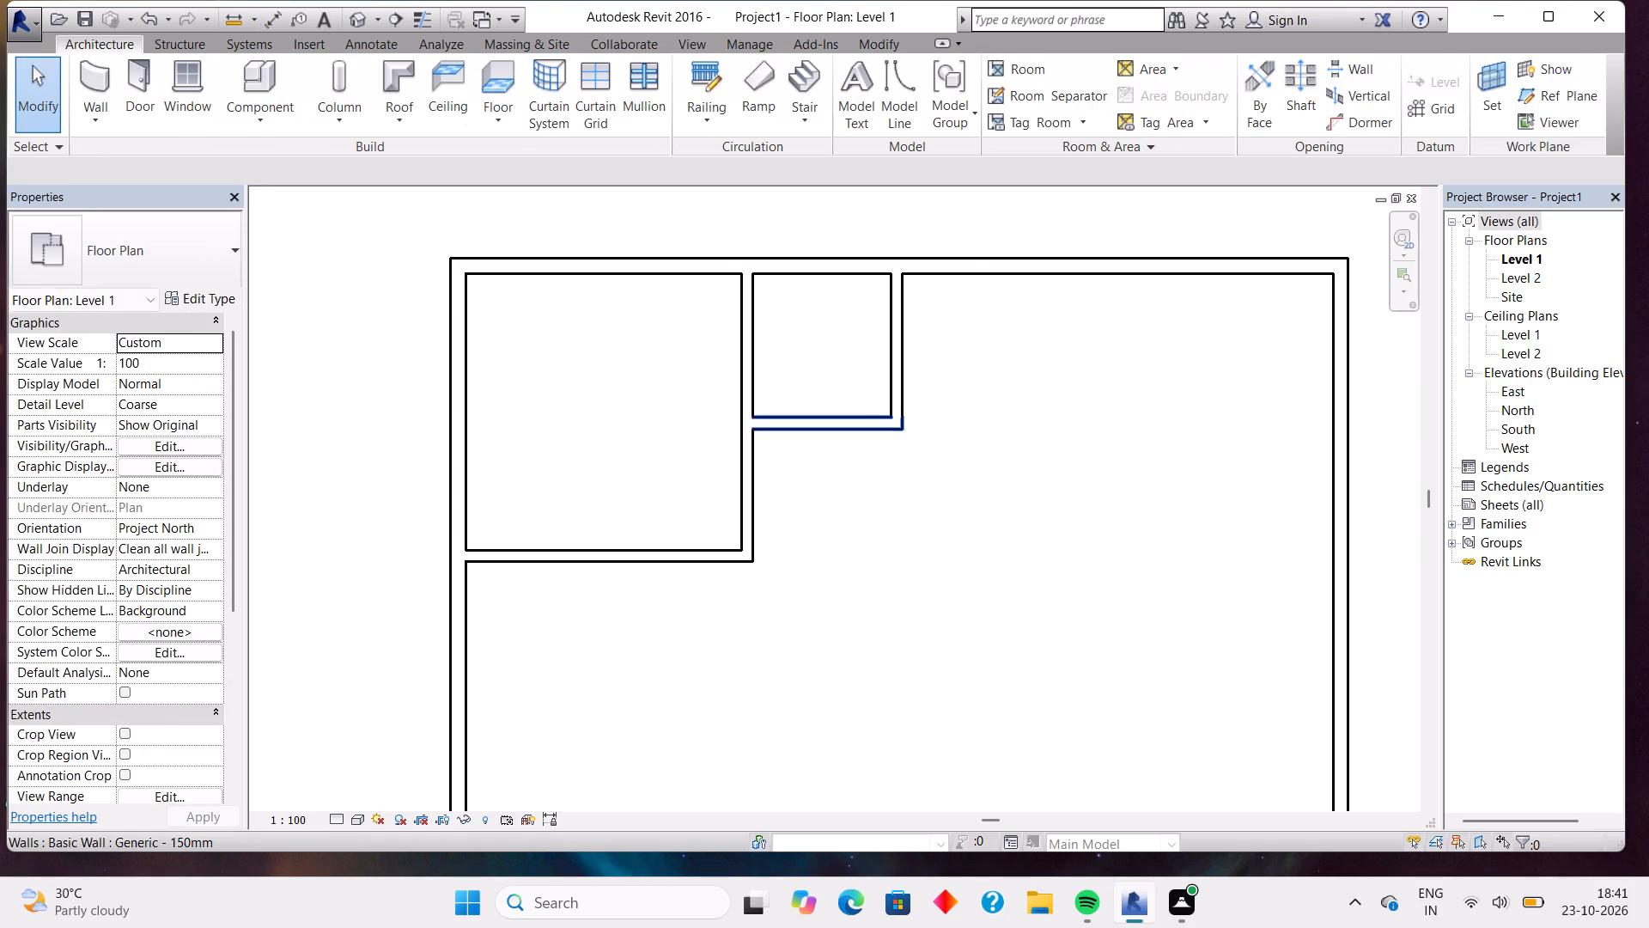
Nudge the south wall of the small room beside the north-west room 1'-6" south and check its inner depth with an aligned dimension.
click(856, 423)
key(Down)
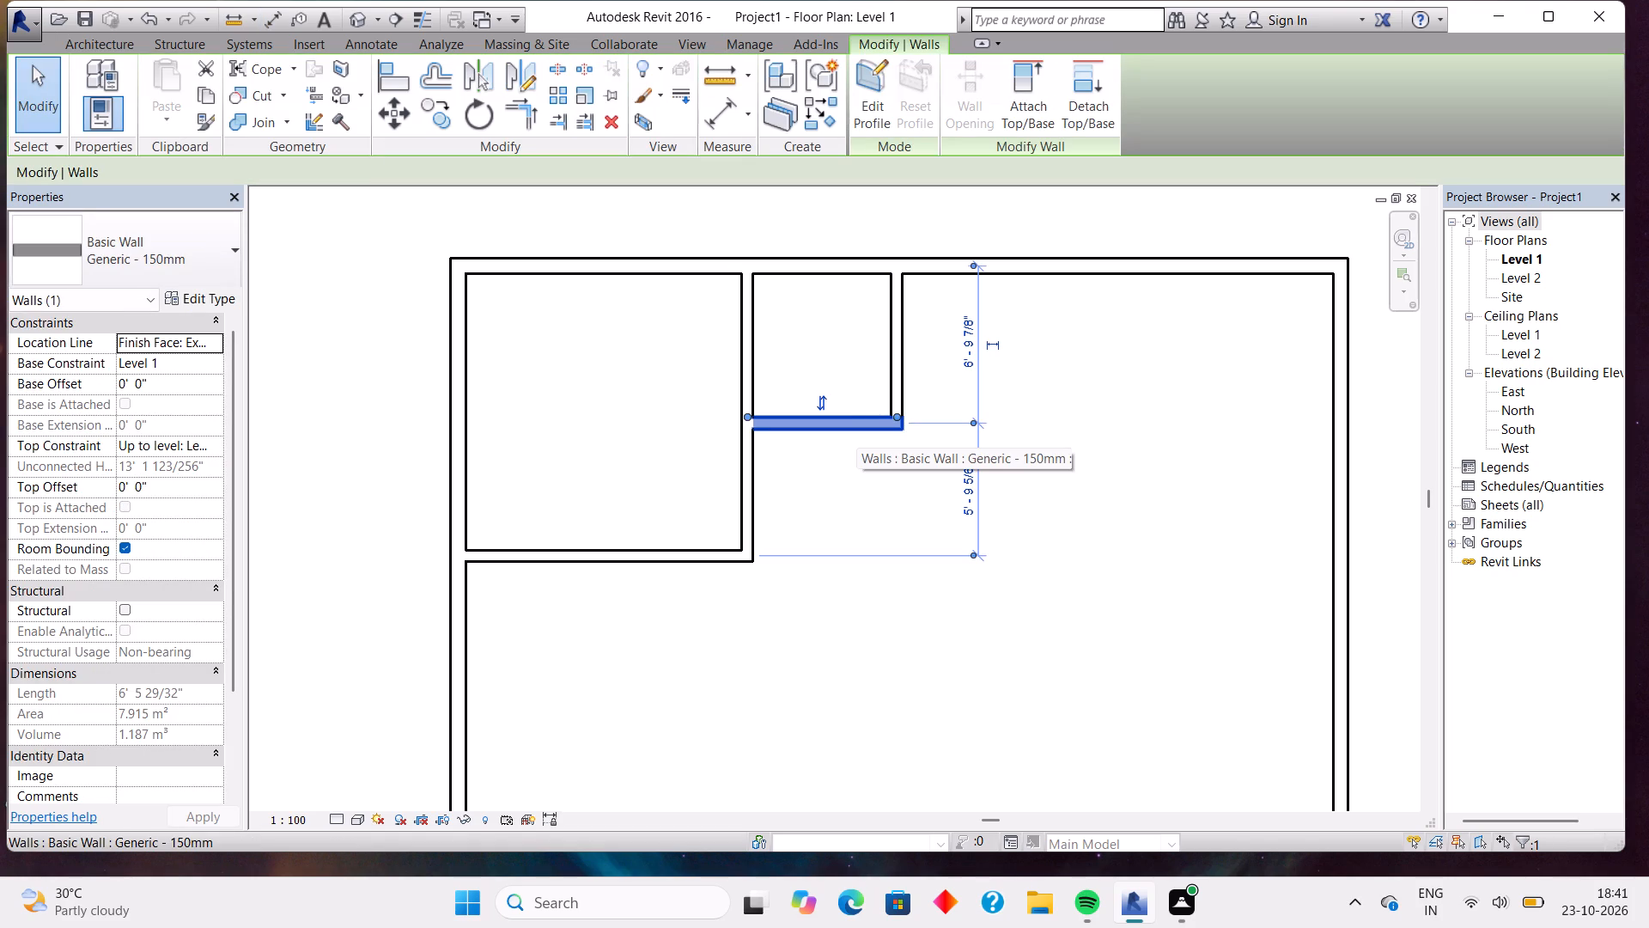
key(Down)
key(Down)
key(Down)
key(Down)
key(Down)
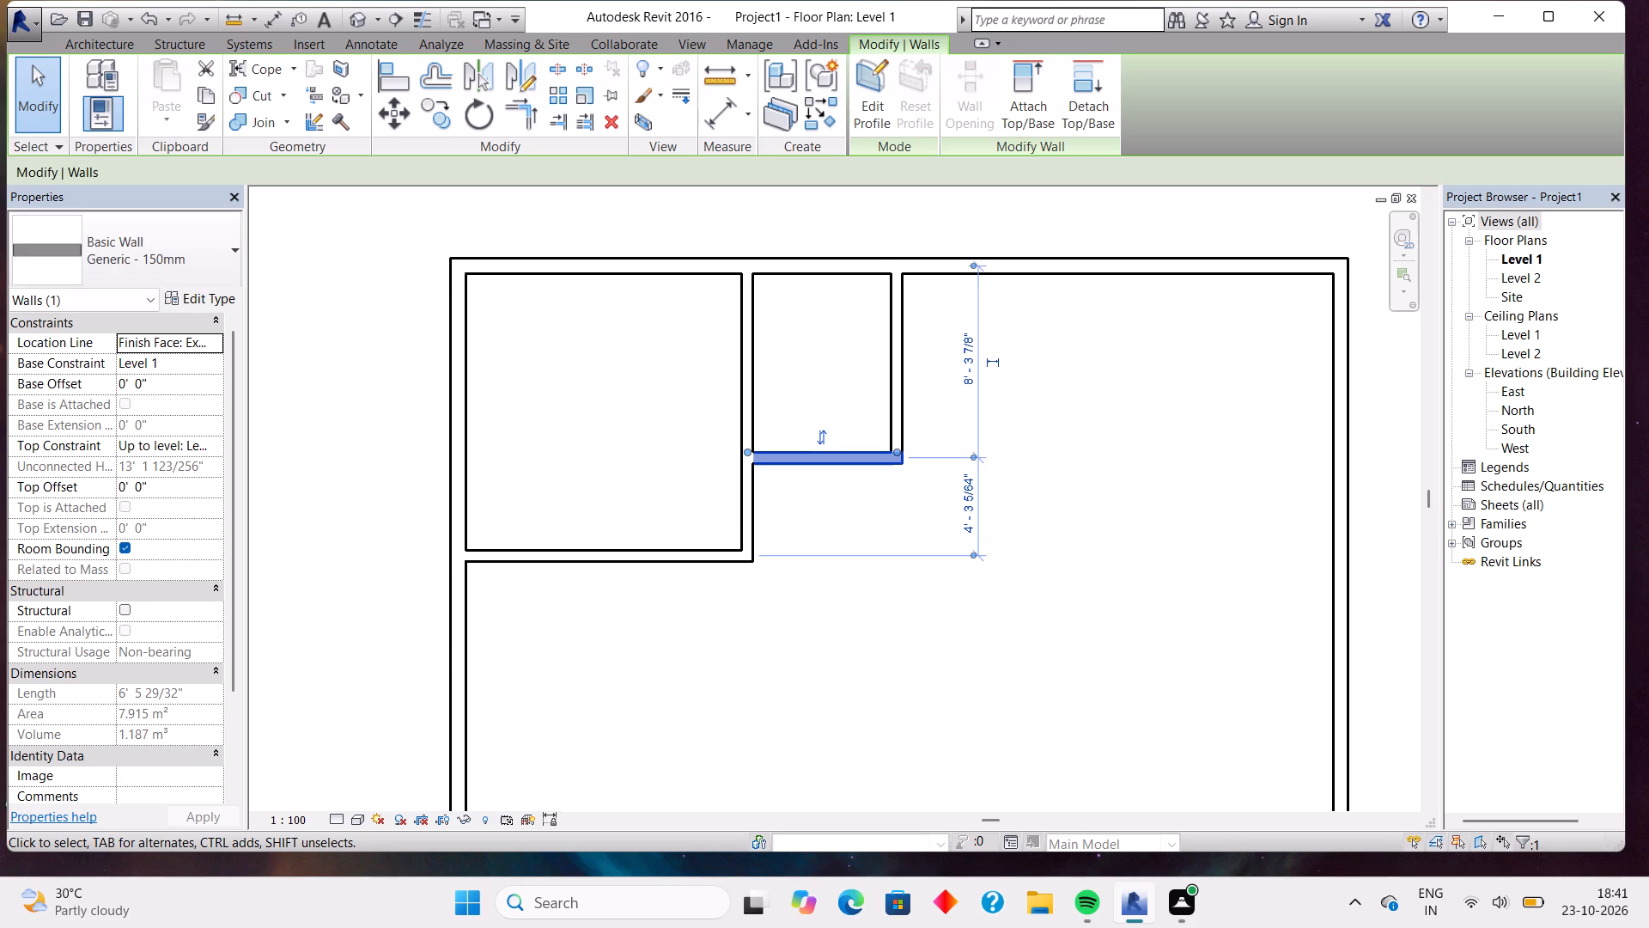
click(735, 119)
click(800, 272)
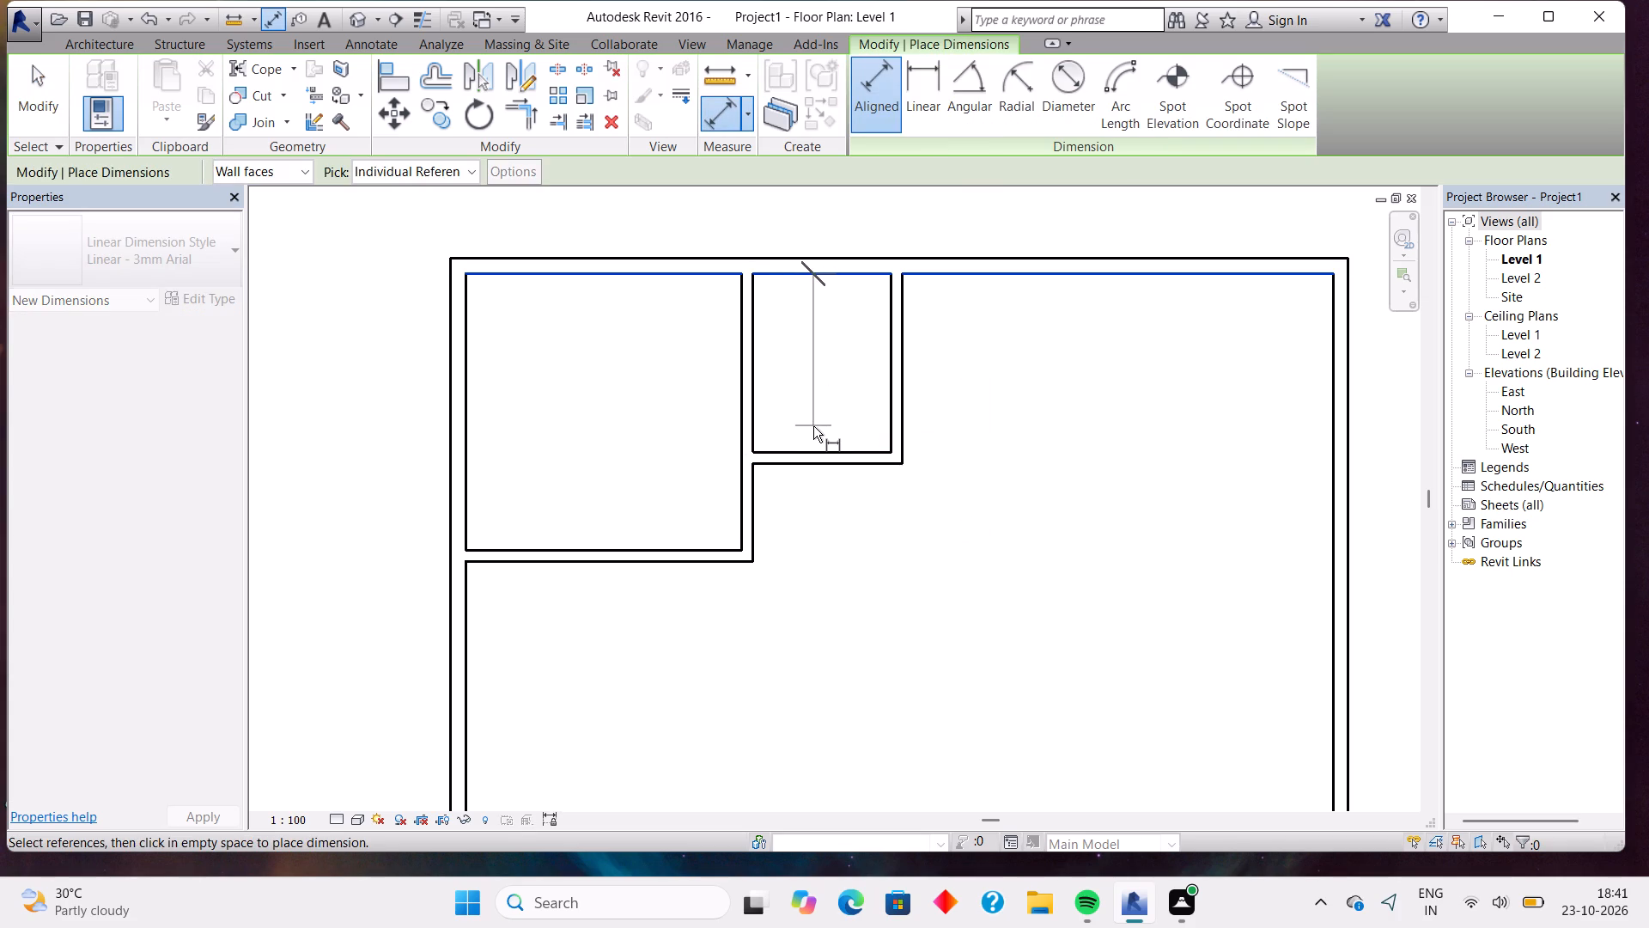
click(810, 450)
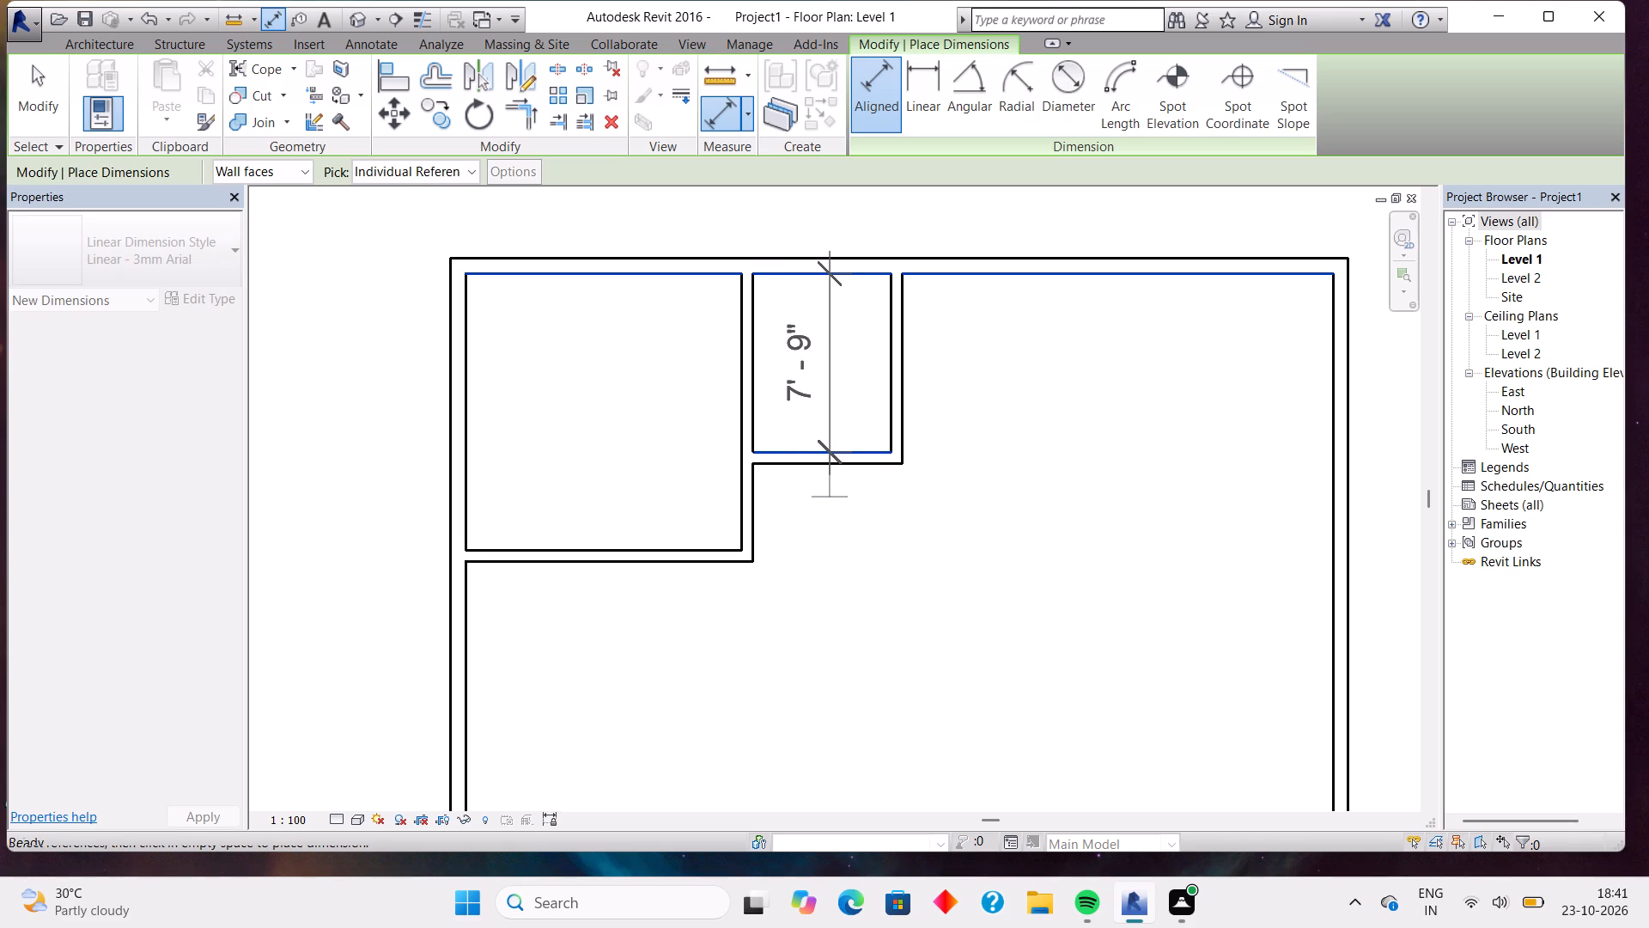
key(Escape)
key(Escape)
Nudge the small room's south wall 1" back north and check the inner depth between wall faces again.
click(821, 457)
scroll(821, 457, up, 5)
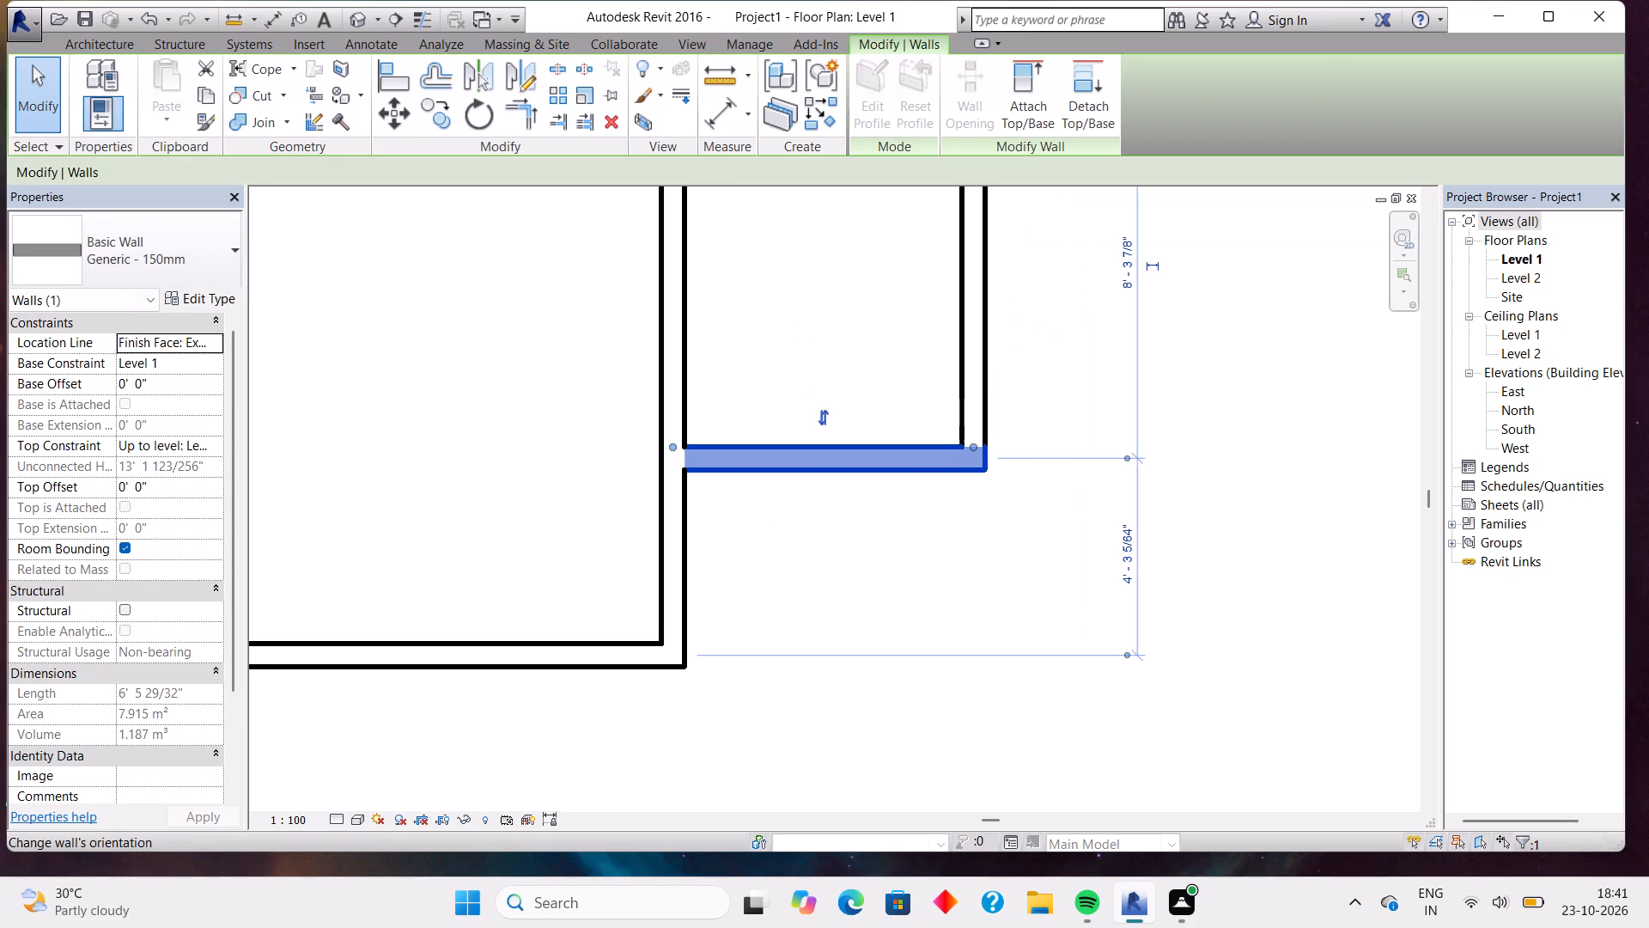
key(Up)
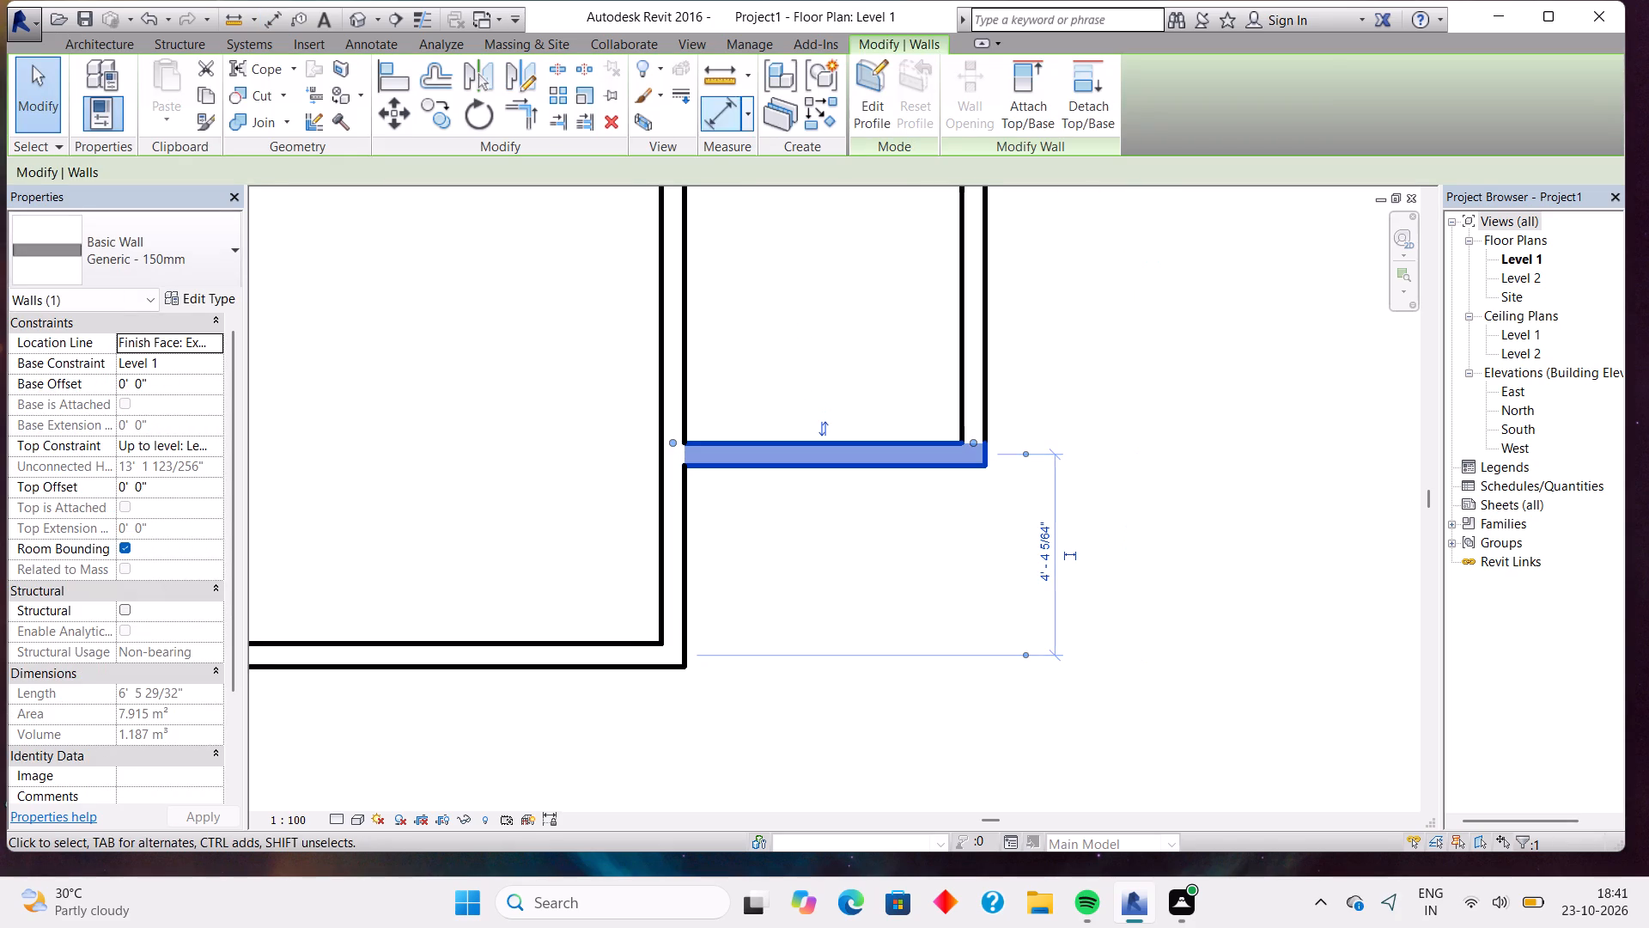
click(698, 106)
click(709, 117)
middle_drag(841, 244, 824, 412)
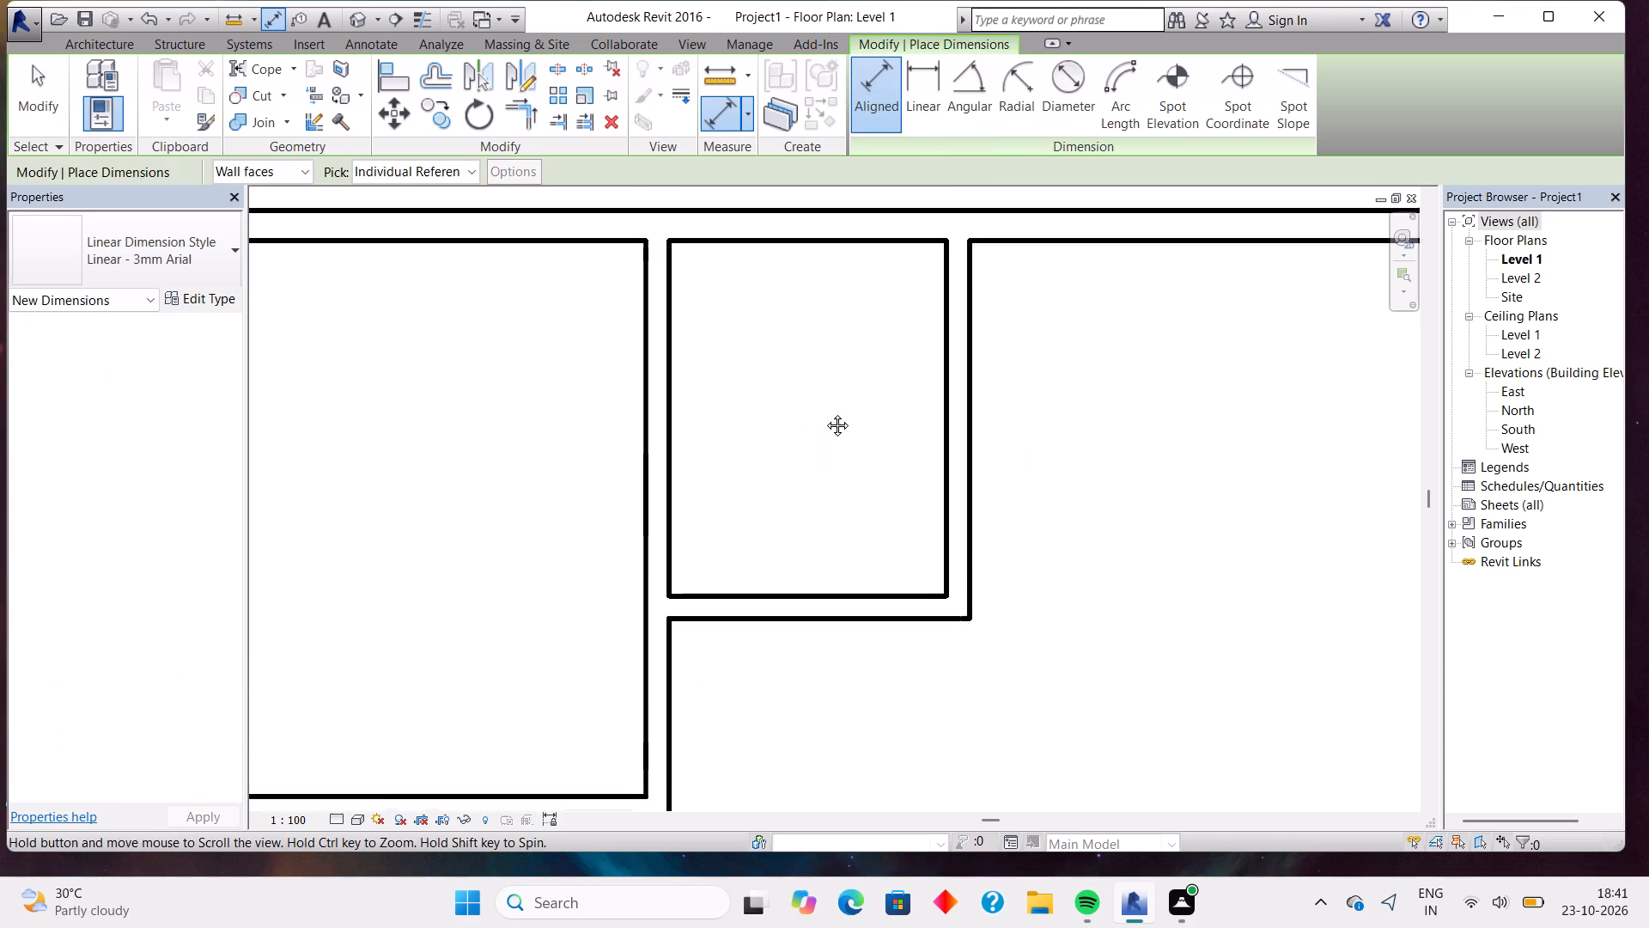
middle_drag(824, 412, 831, 466)
click(802, 302)
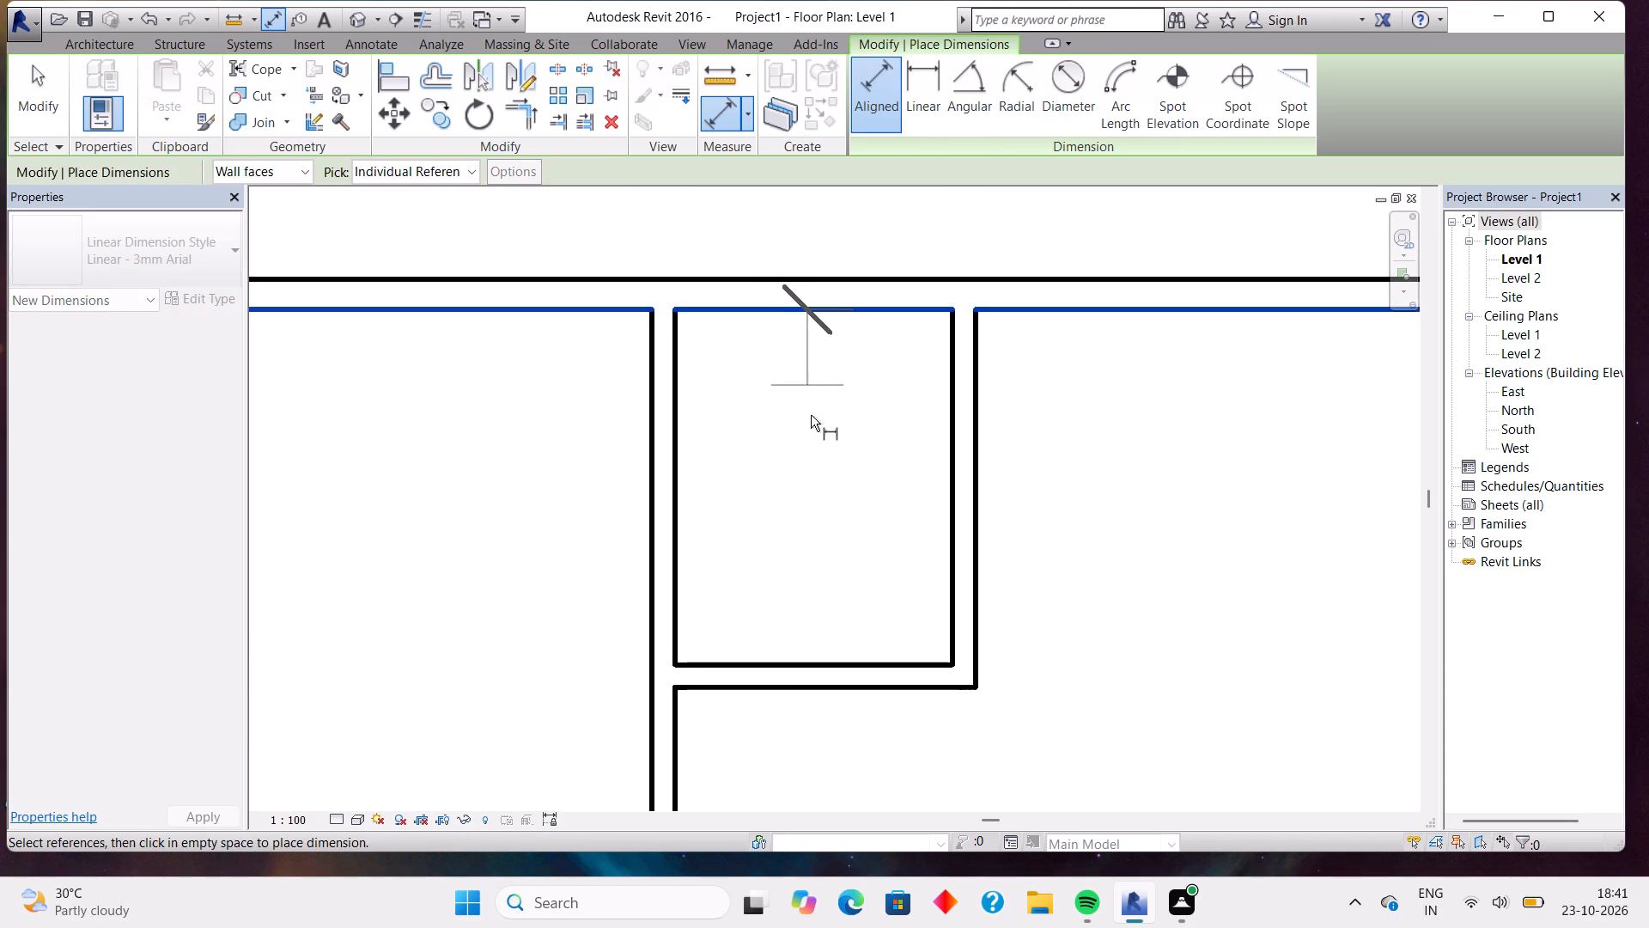
click(805, 663)
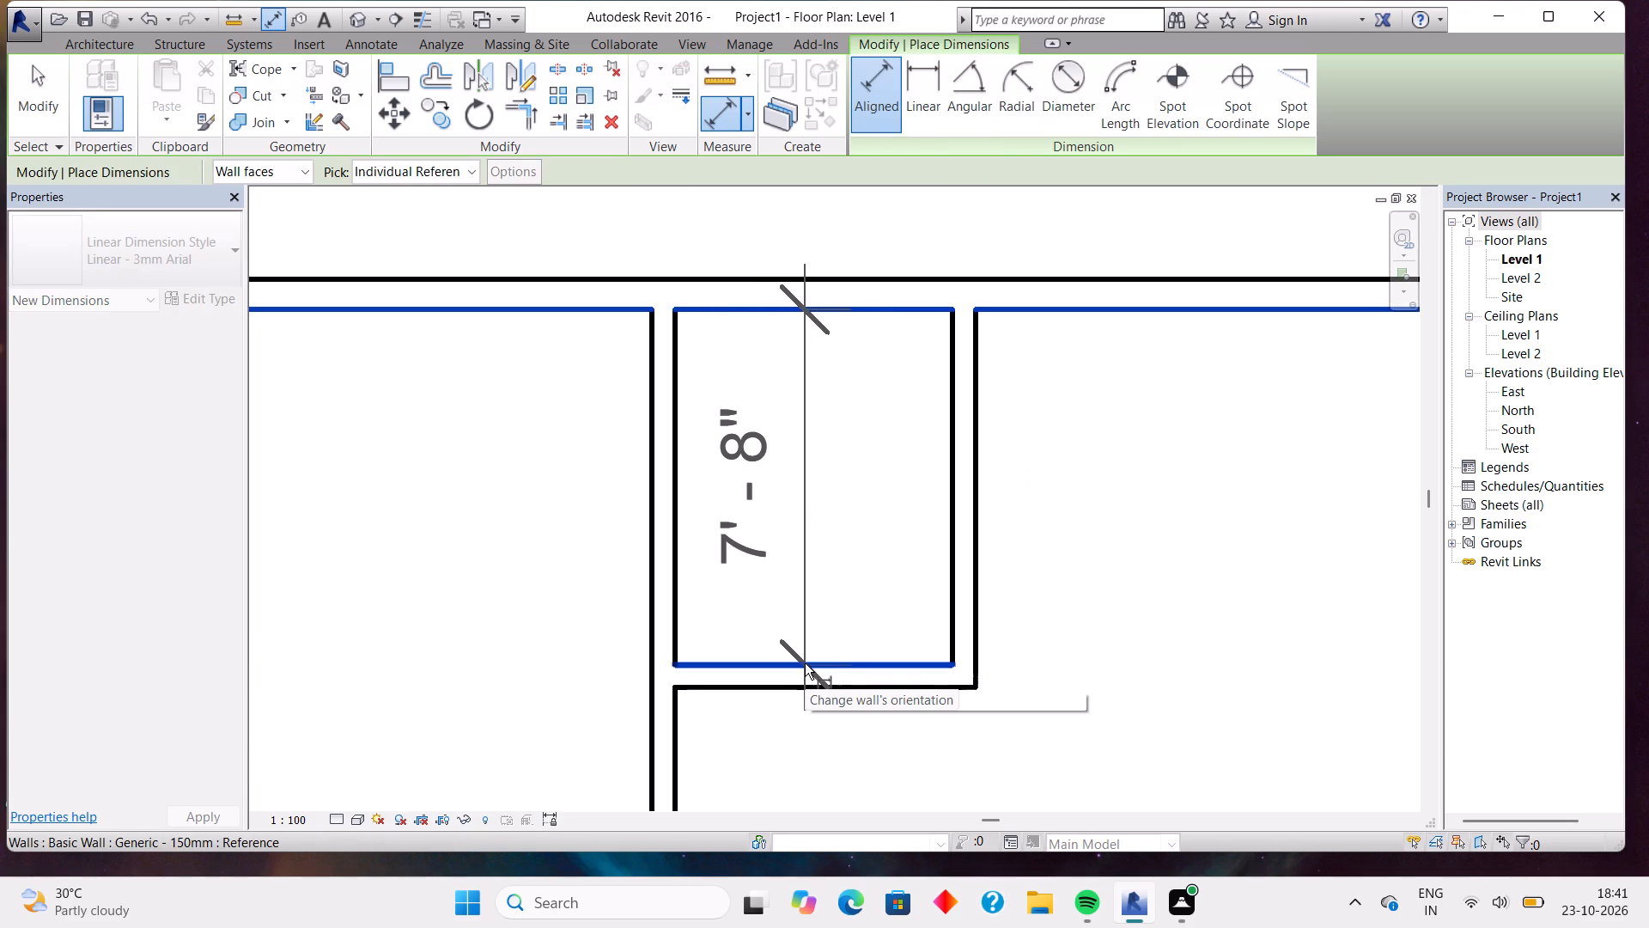
key(Escape)
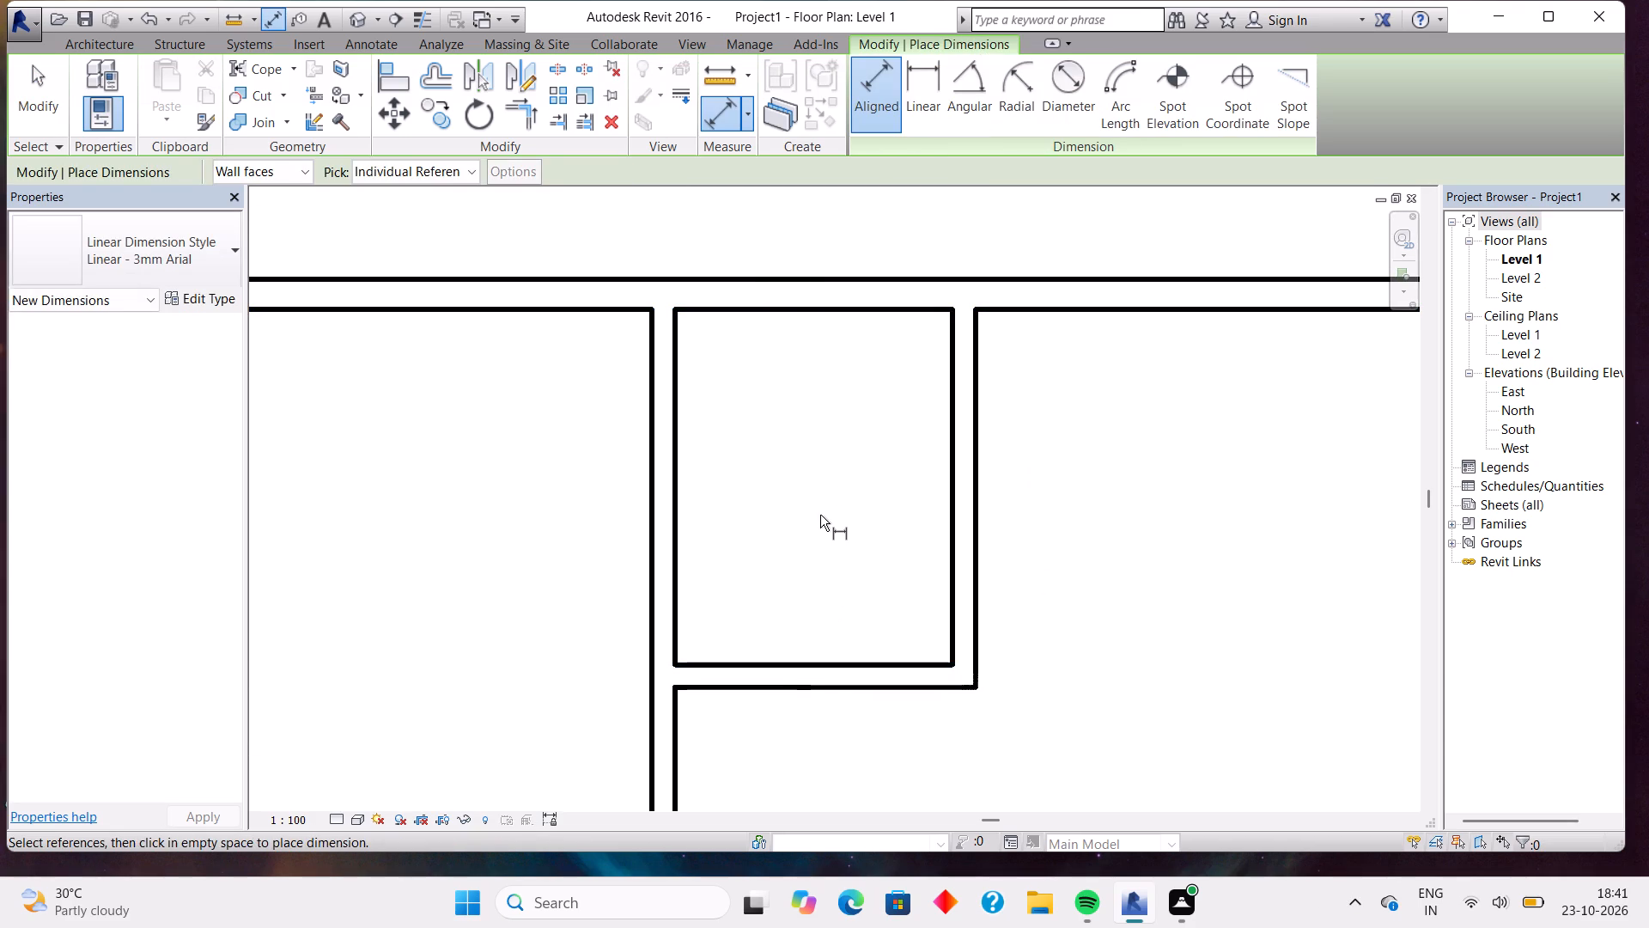
Draw Generic - 150mm walls from the small room's outer south-east corner 6'-0" east, in line with its south wall, and up to the north wall.
scroll(820, 515, down, 2)
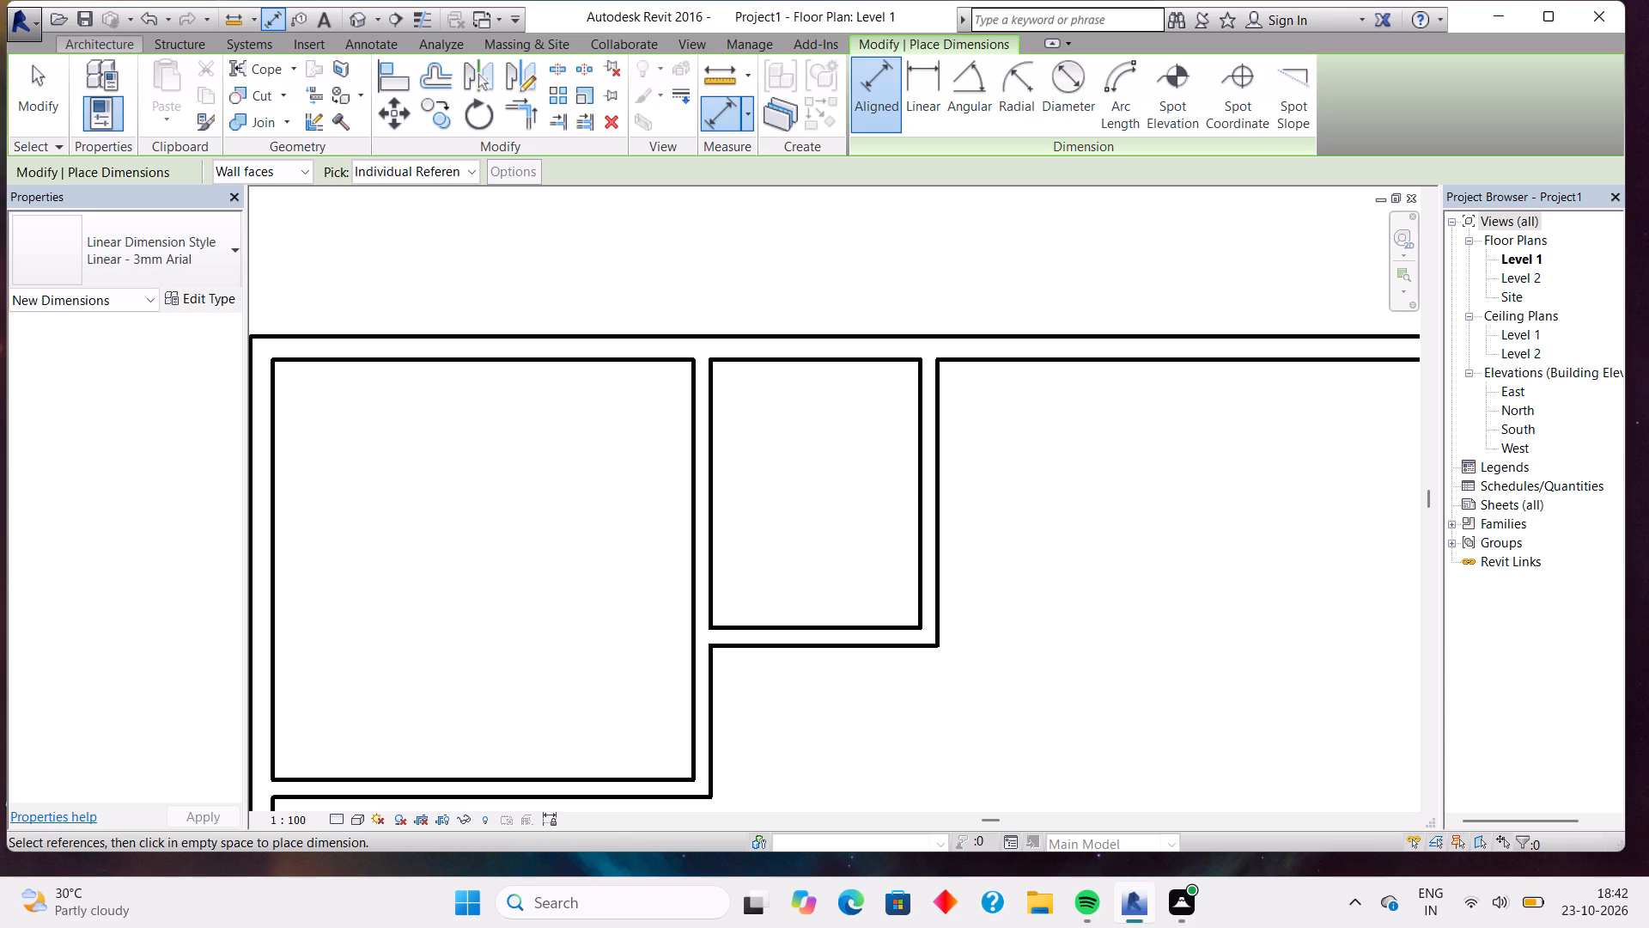
click(66, 34)
click(113, 54)
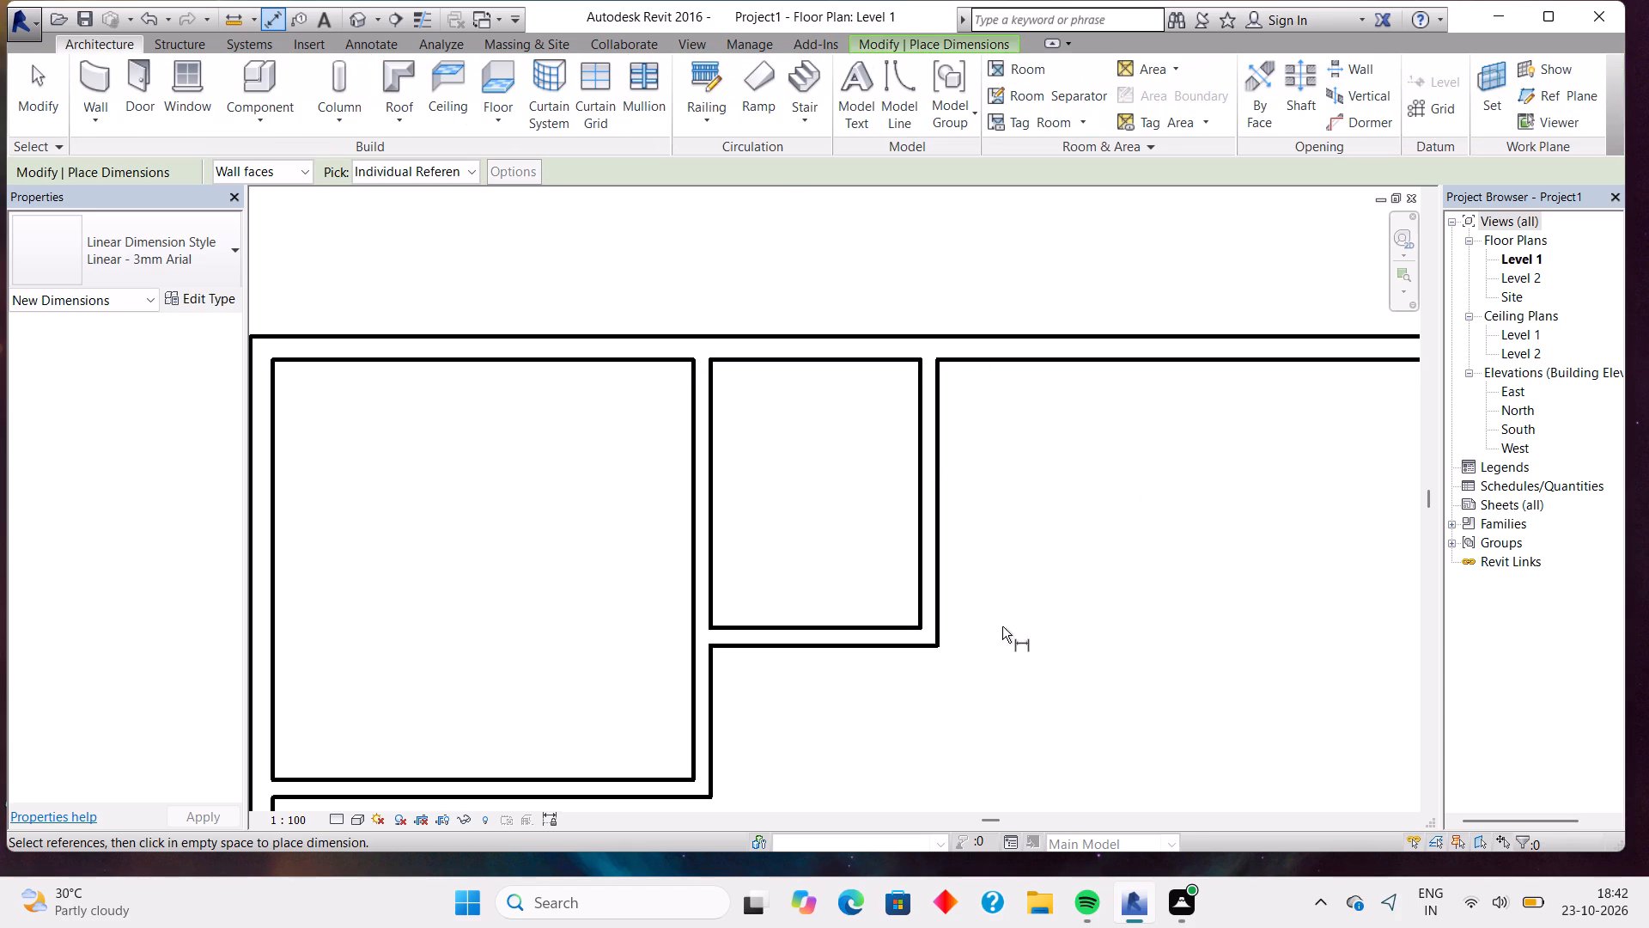
click(98, 84)
middle_drag(1062, 481, 961, 476)
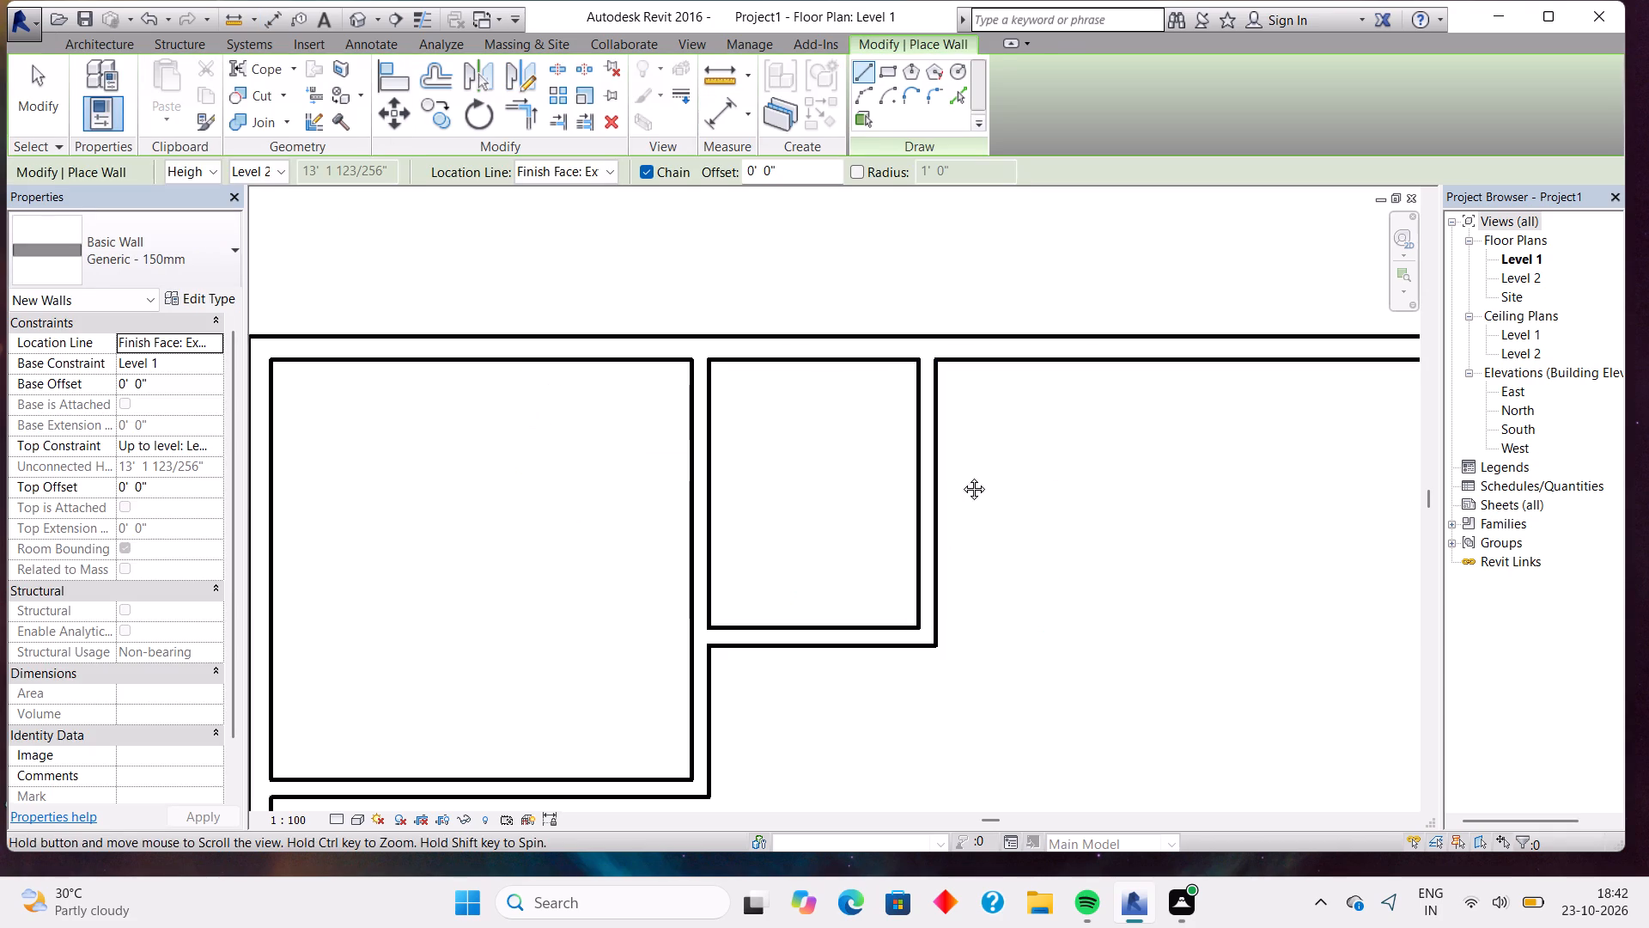
middle_drag(961, 476, 820, 469)
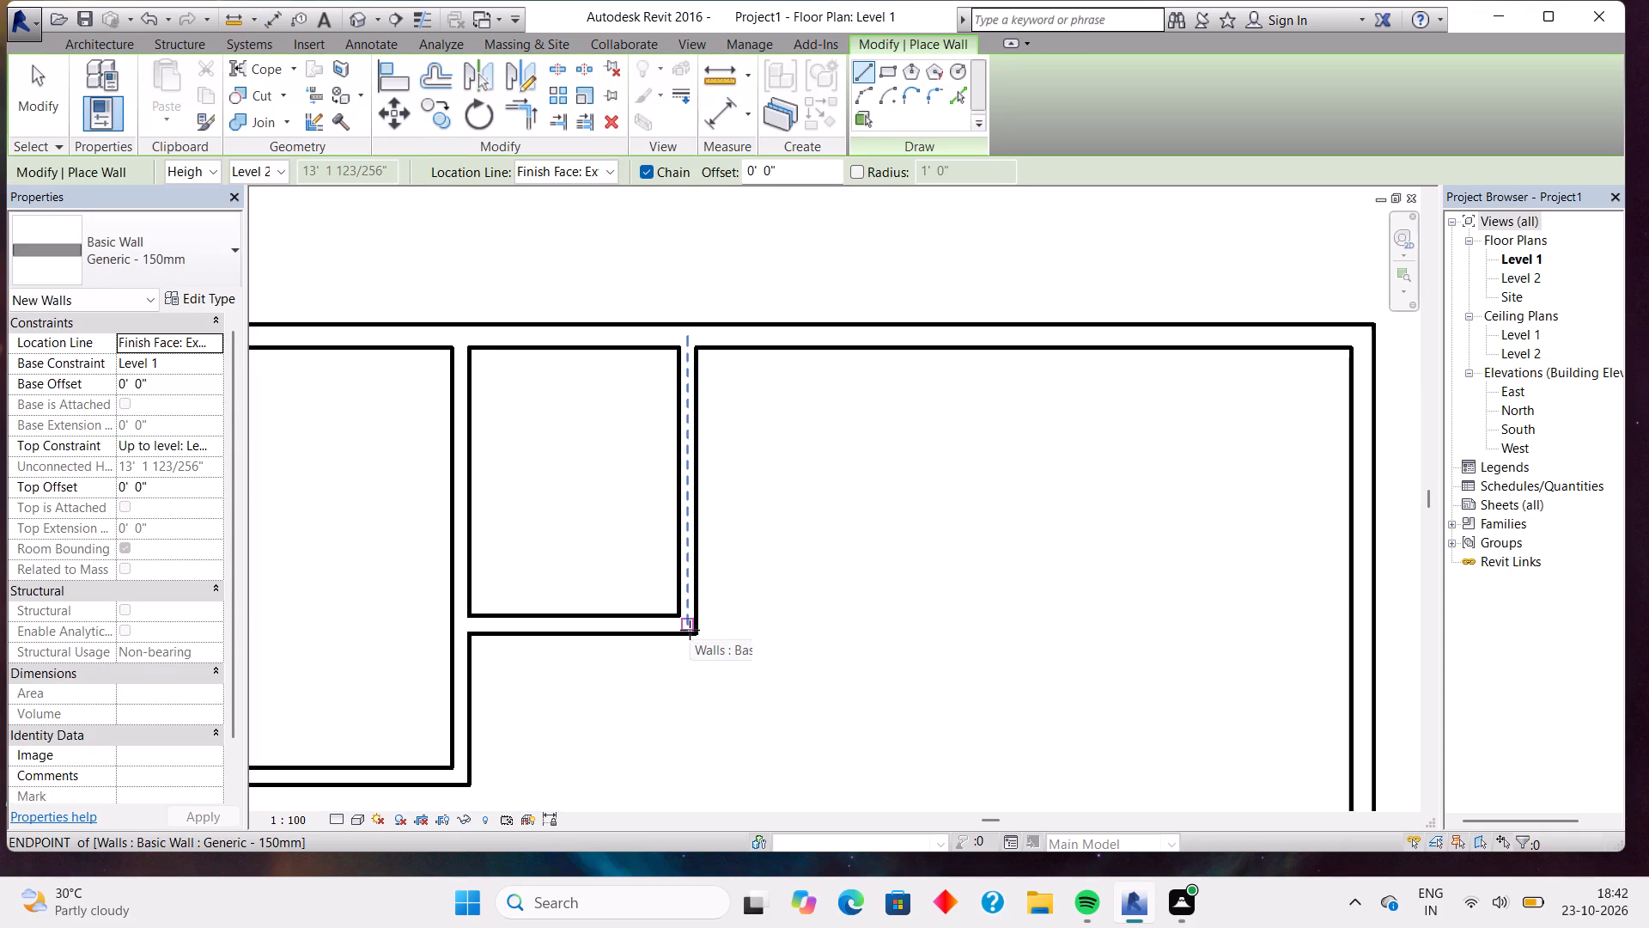
click(690, 630)
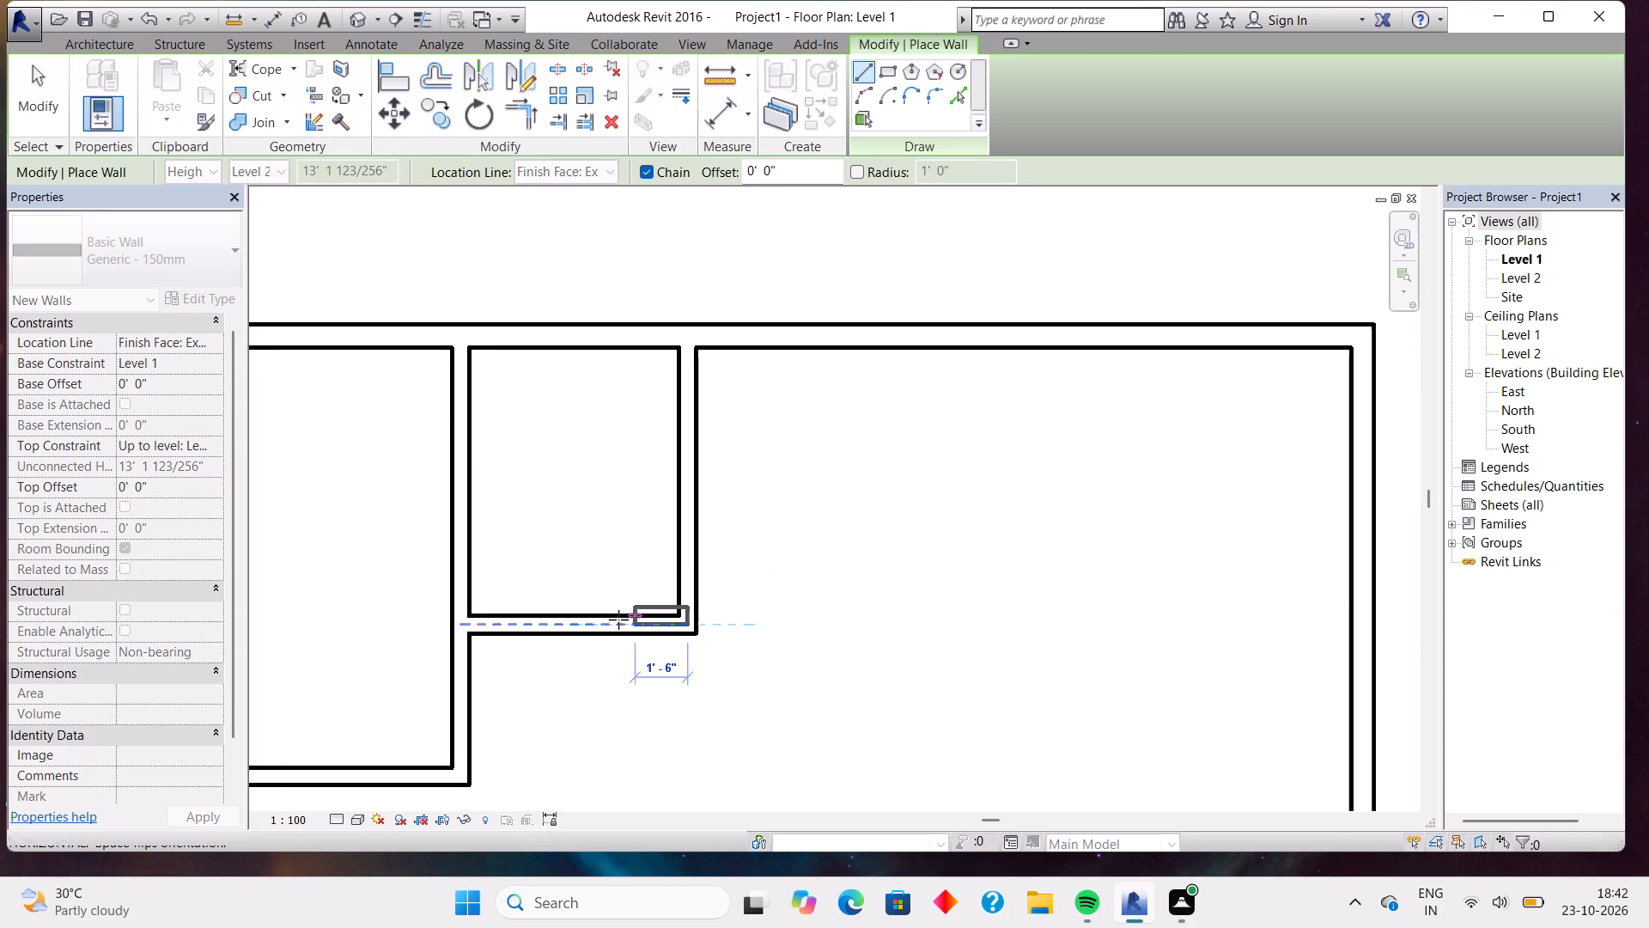
key(Escape)
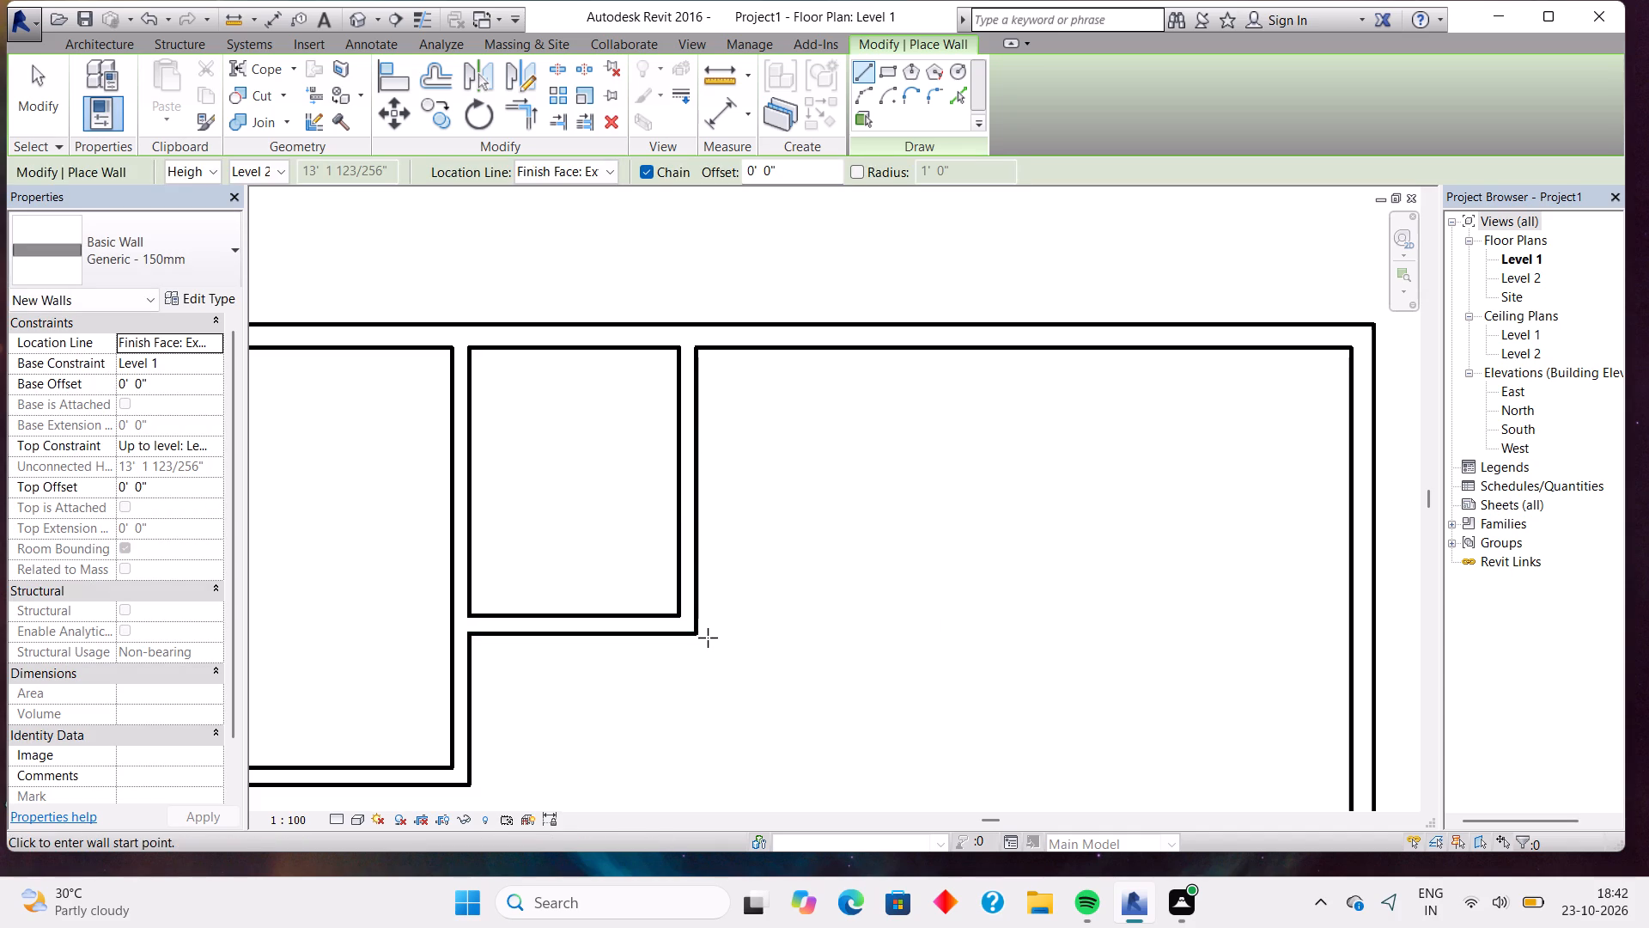
click(701, 635)
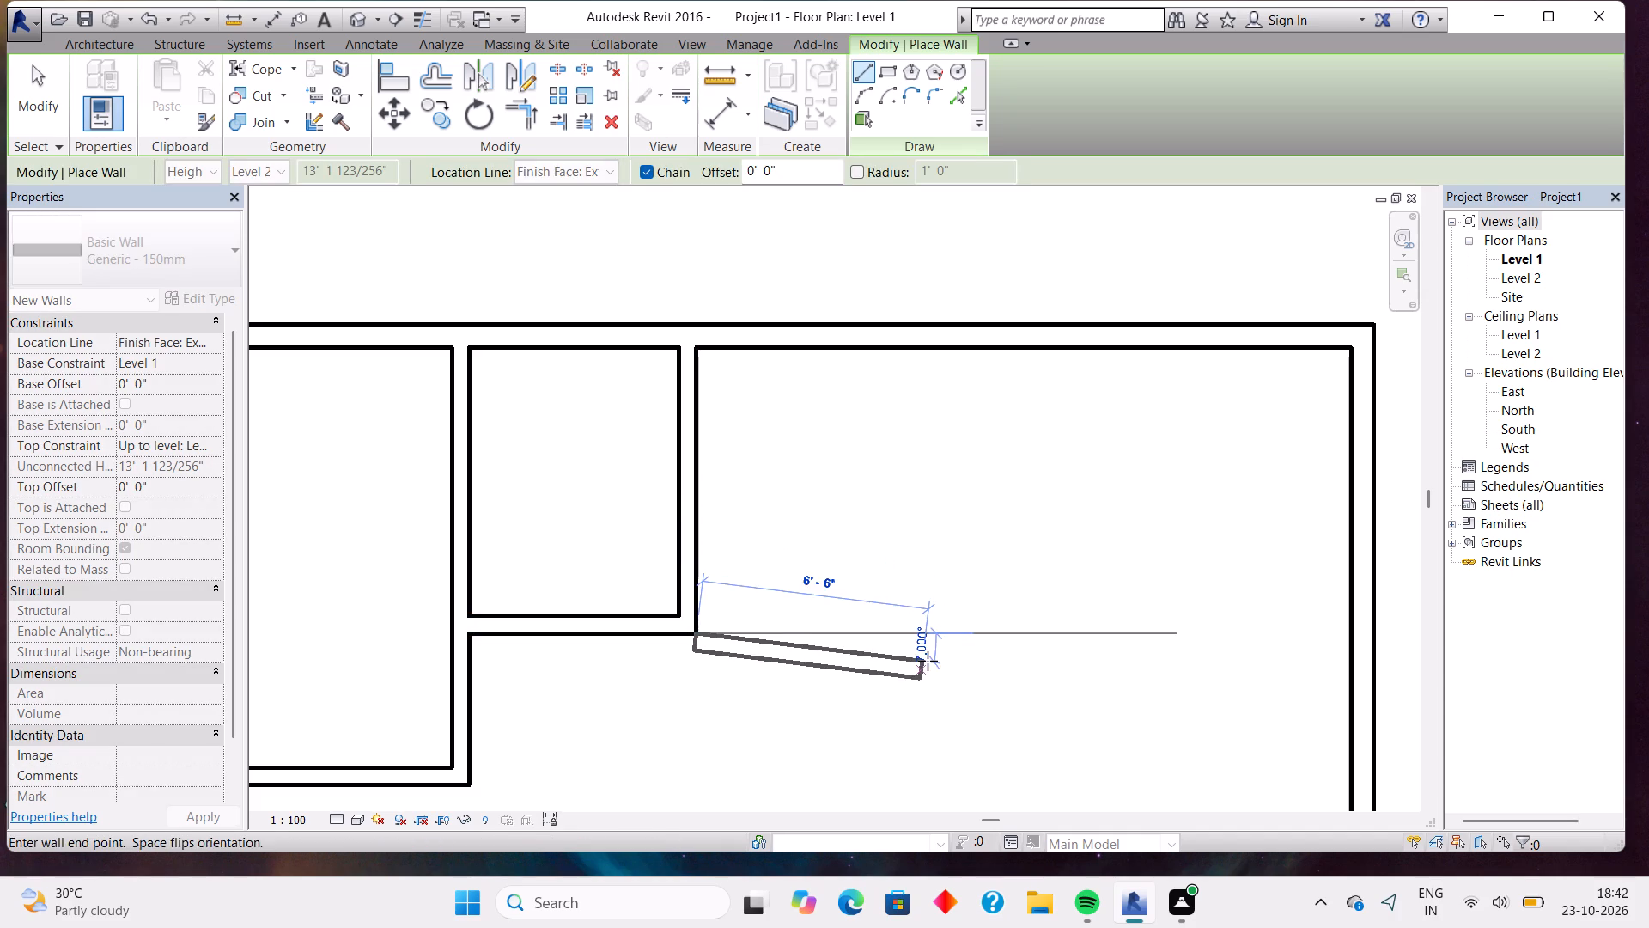
key(space)
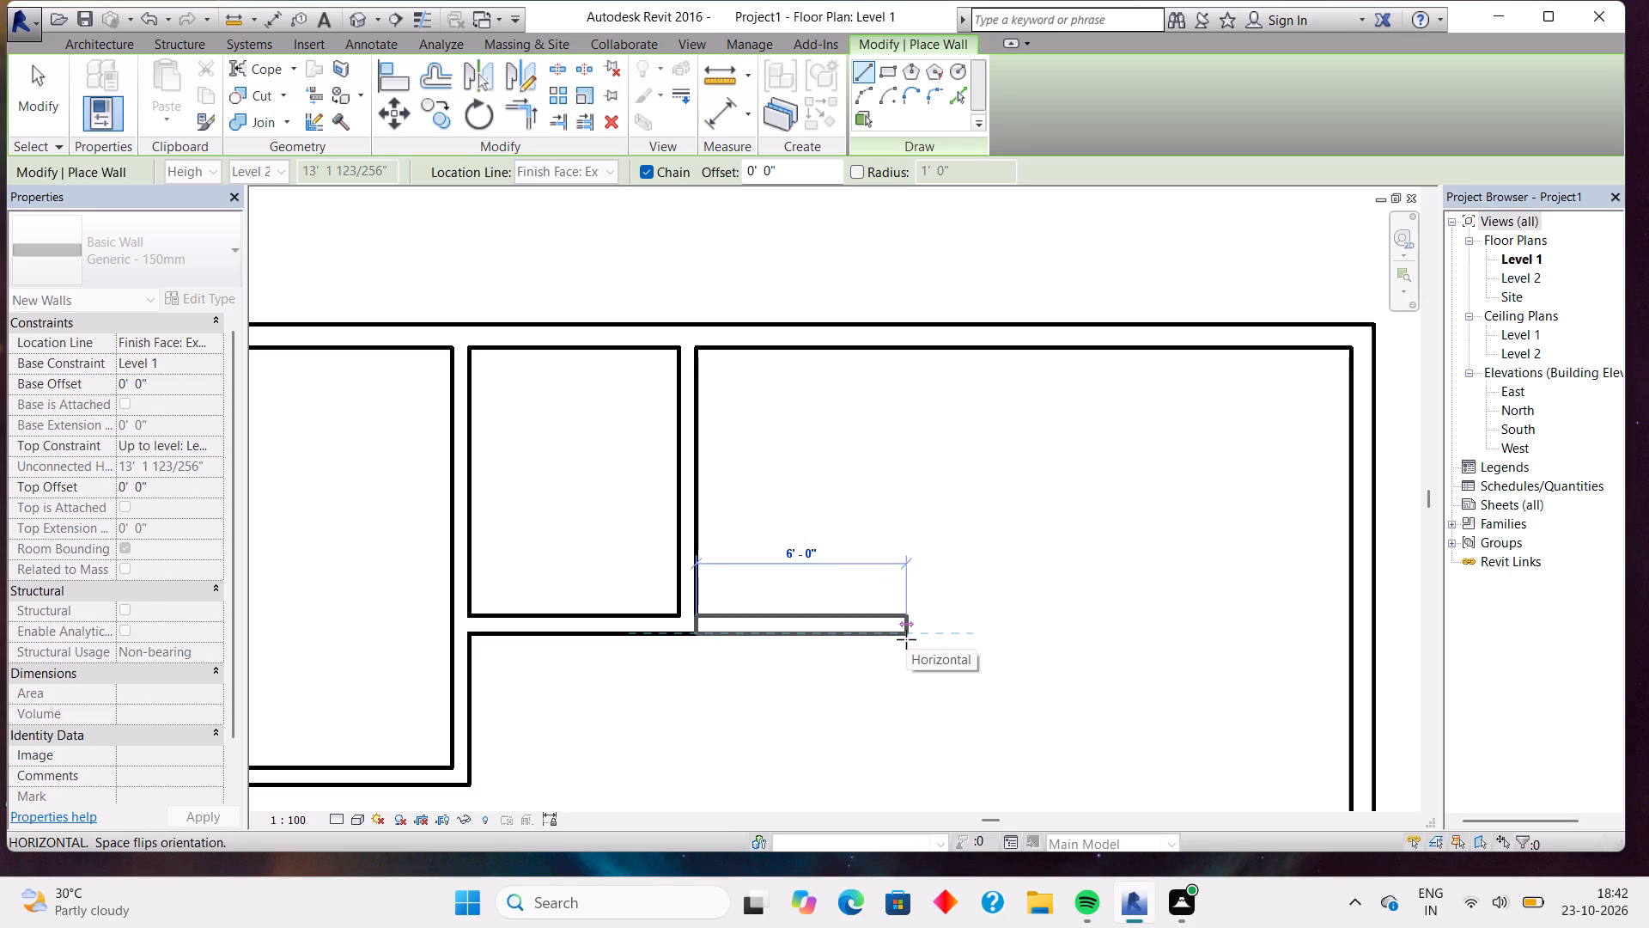
click(906, 639)
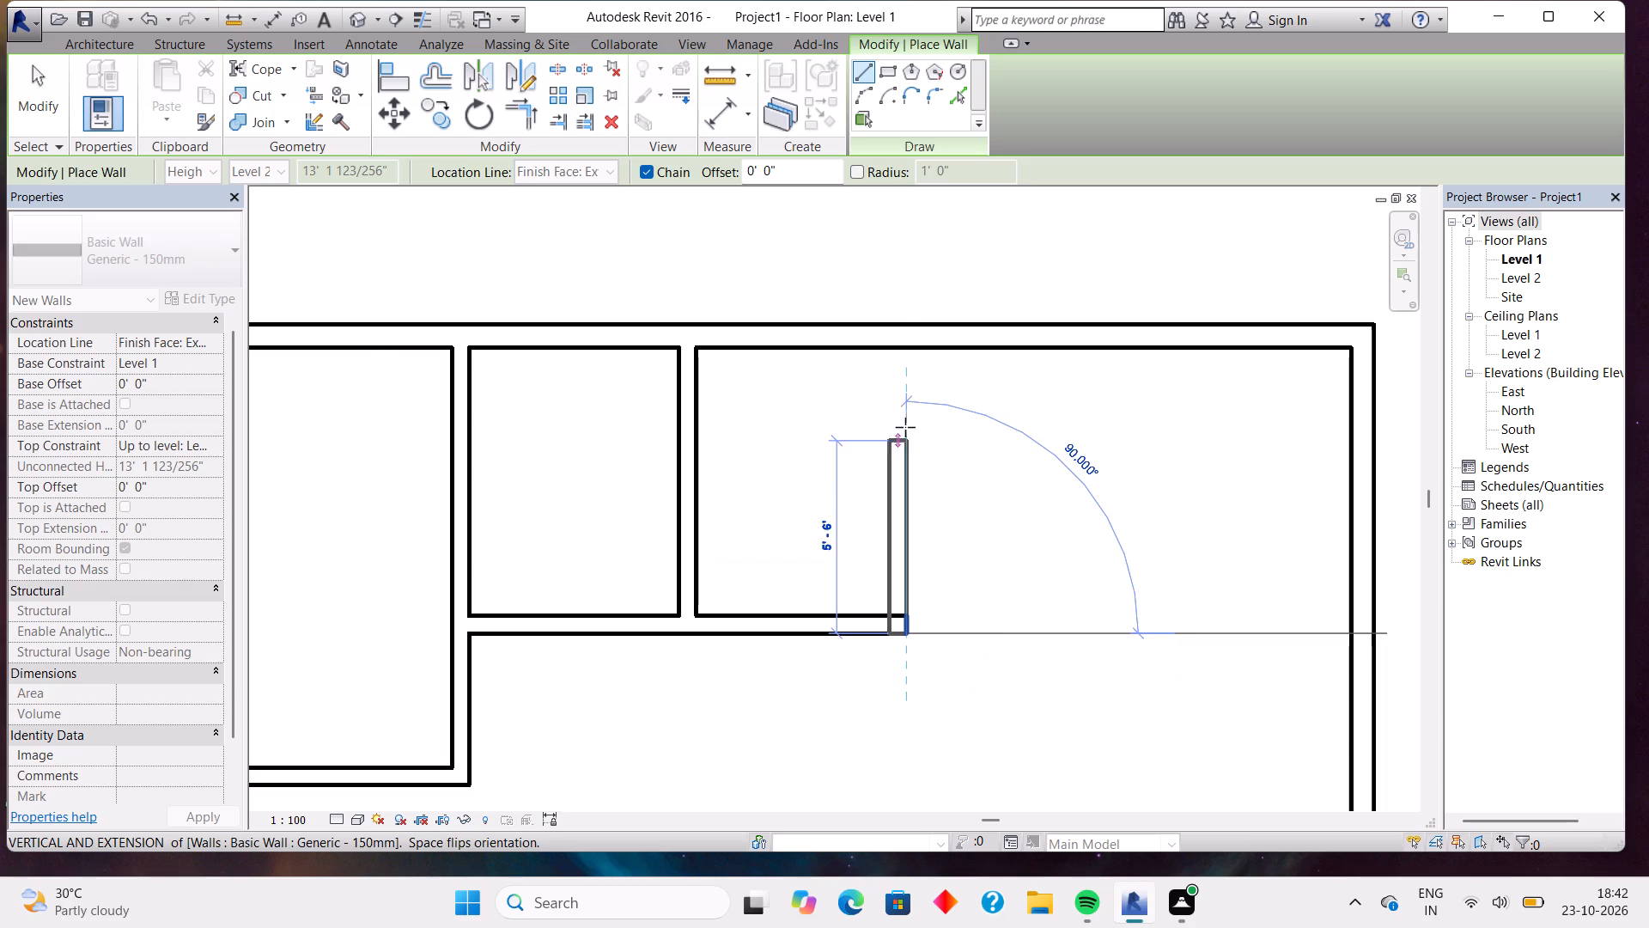
scroll(900, 358, up, 5)
click(898, 342)
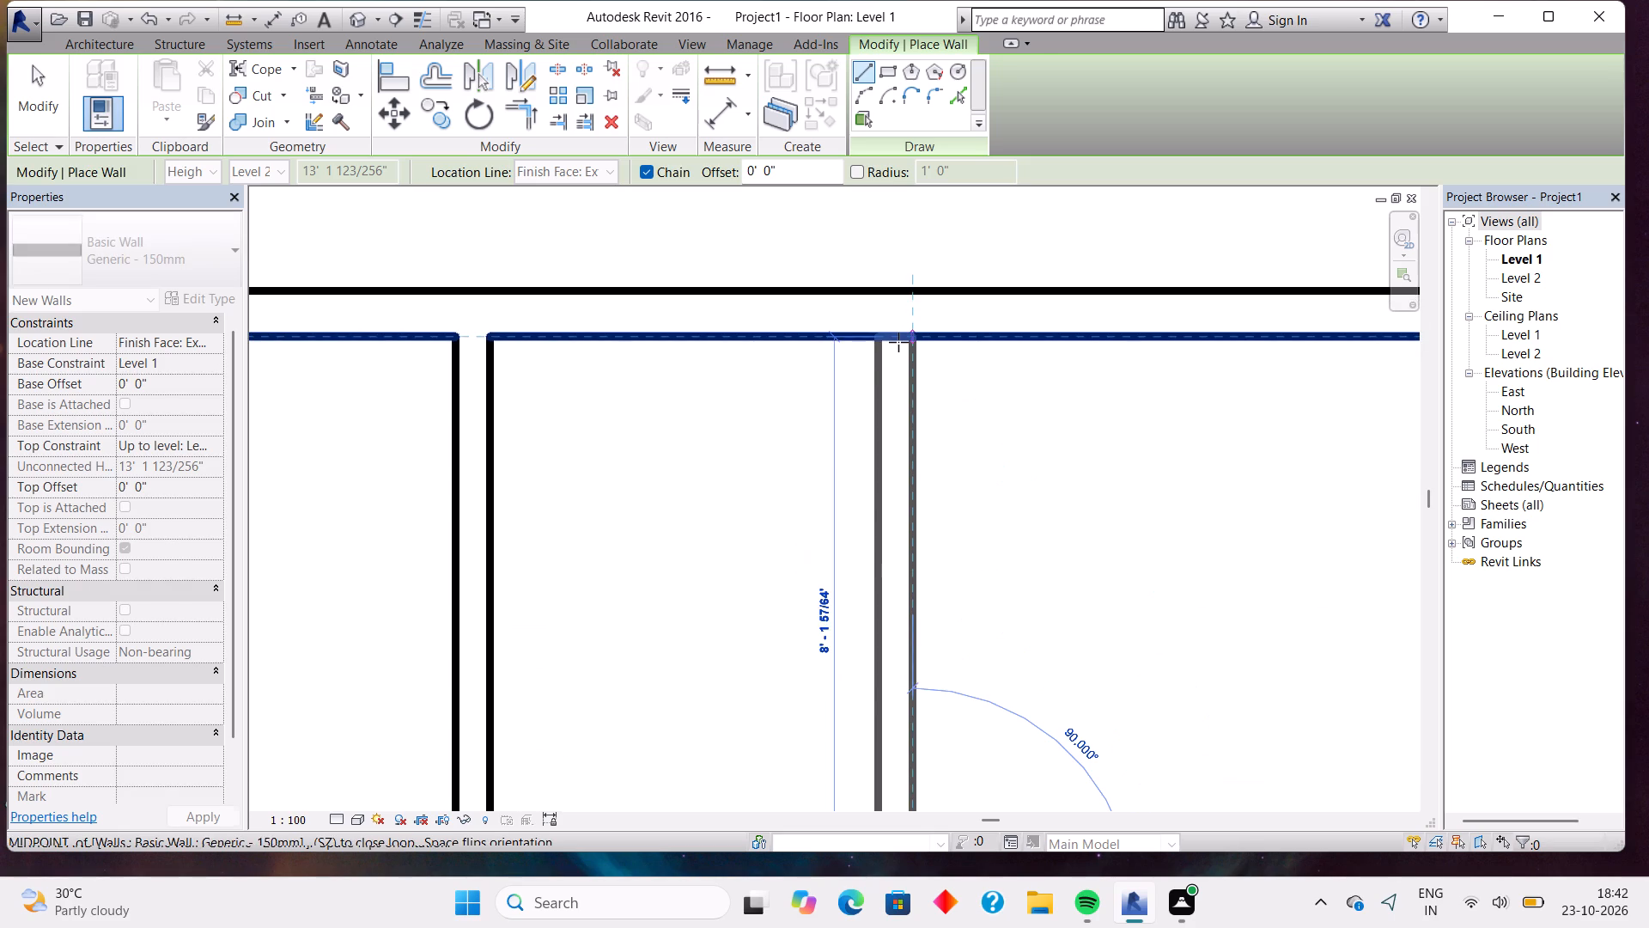
key(Escape)
scroll(915, 669, down, 5)
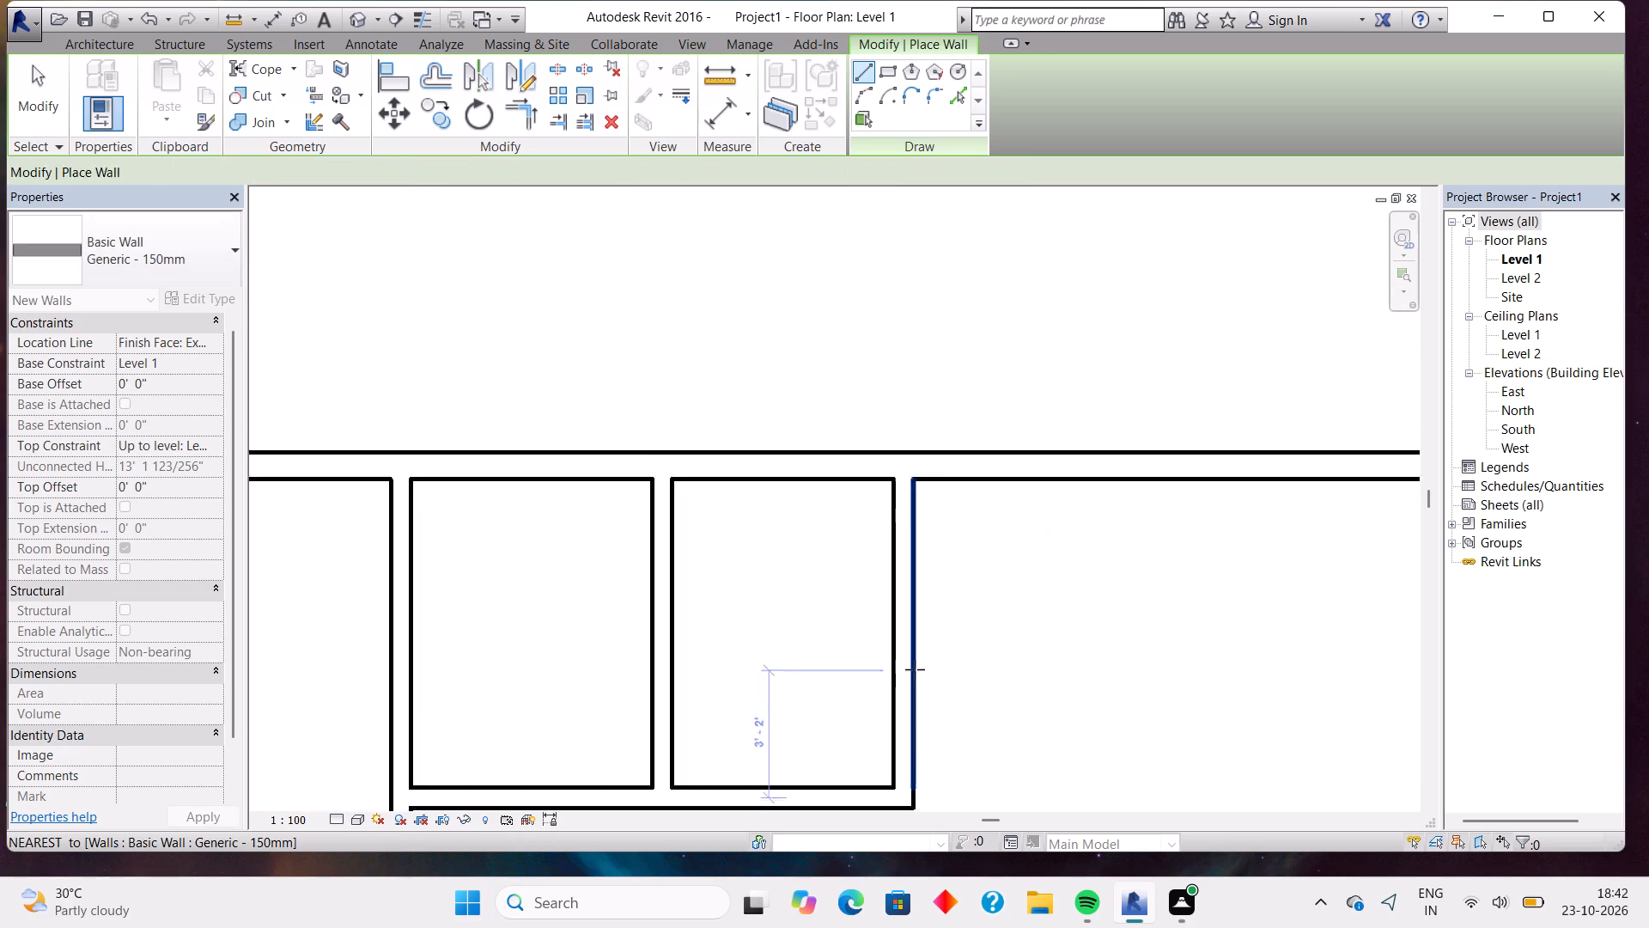
scroll(915, 669, down, 1)
key(Escape)
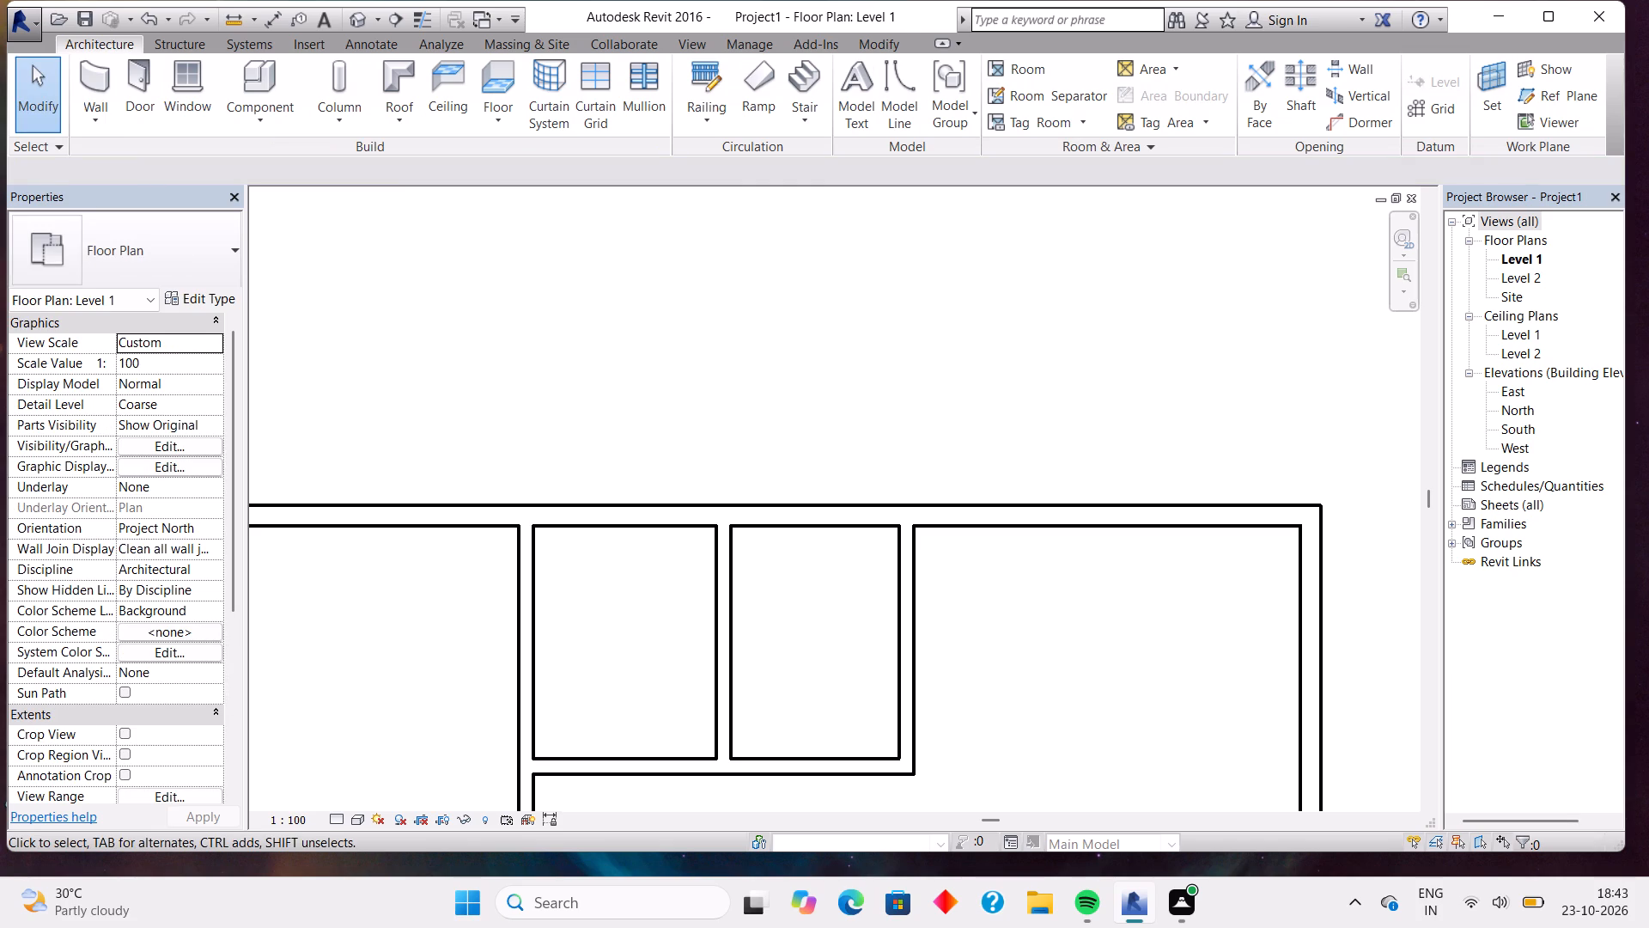
Check the inner width of the second small room, east of the first, with an aligned dimension.
click(107, 61)
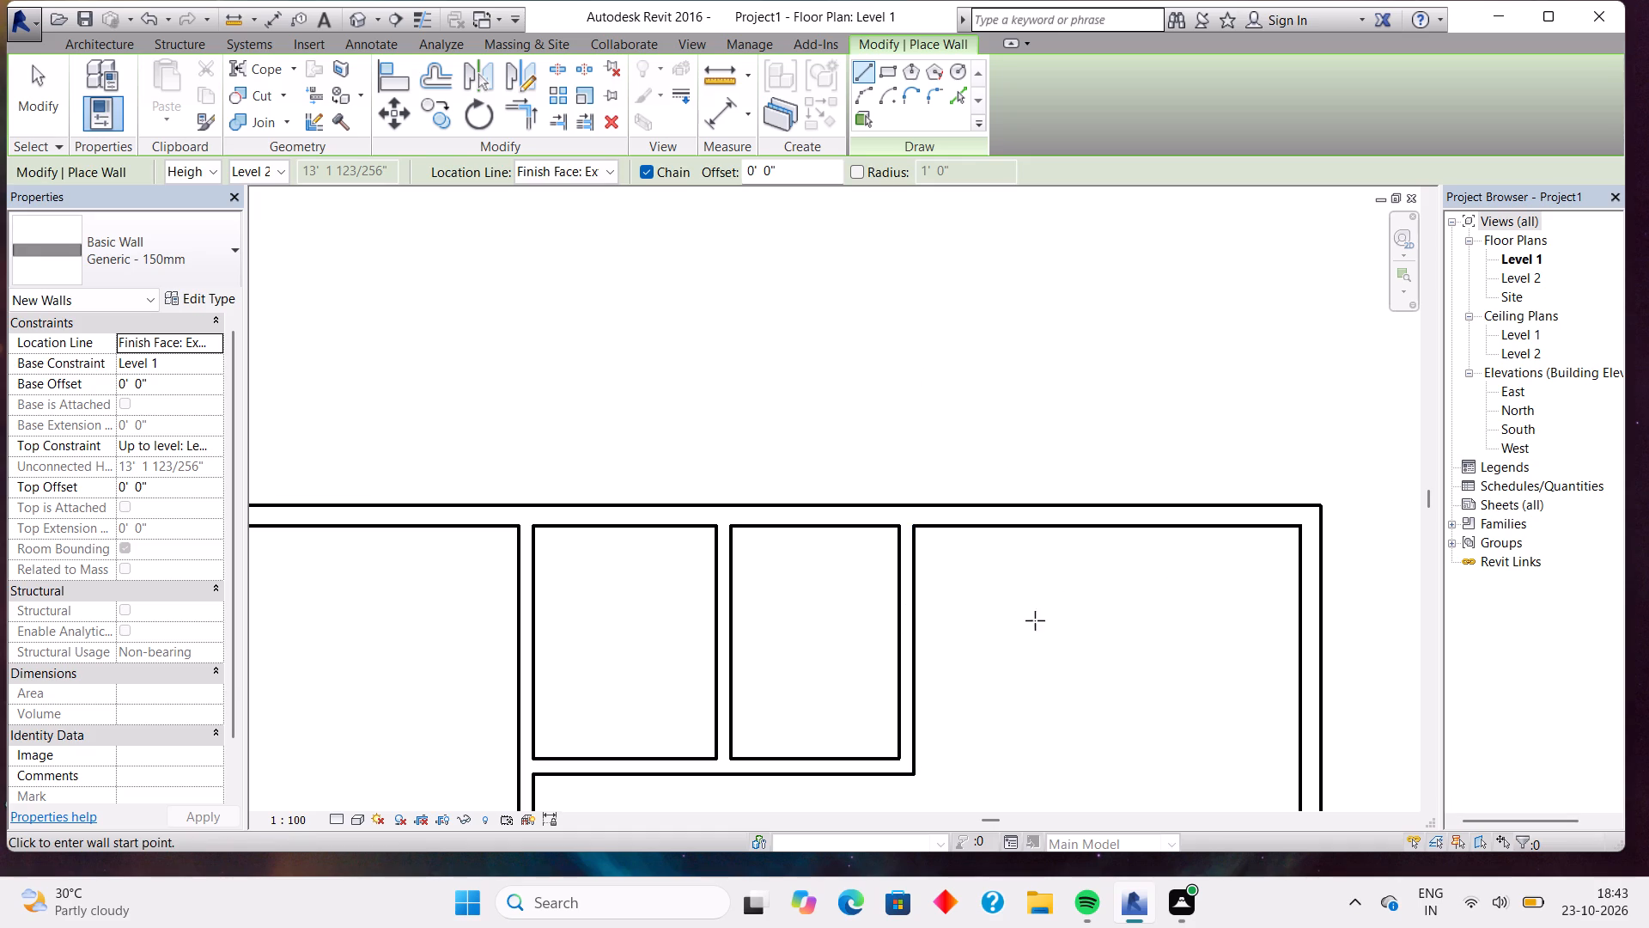
click(718, 113)
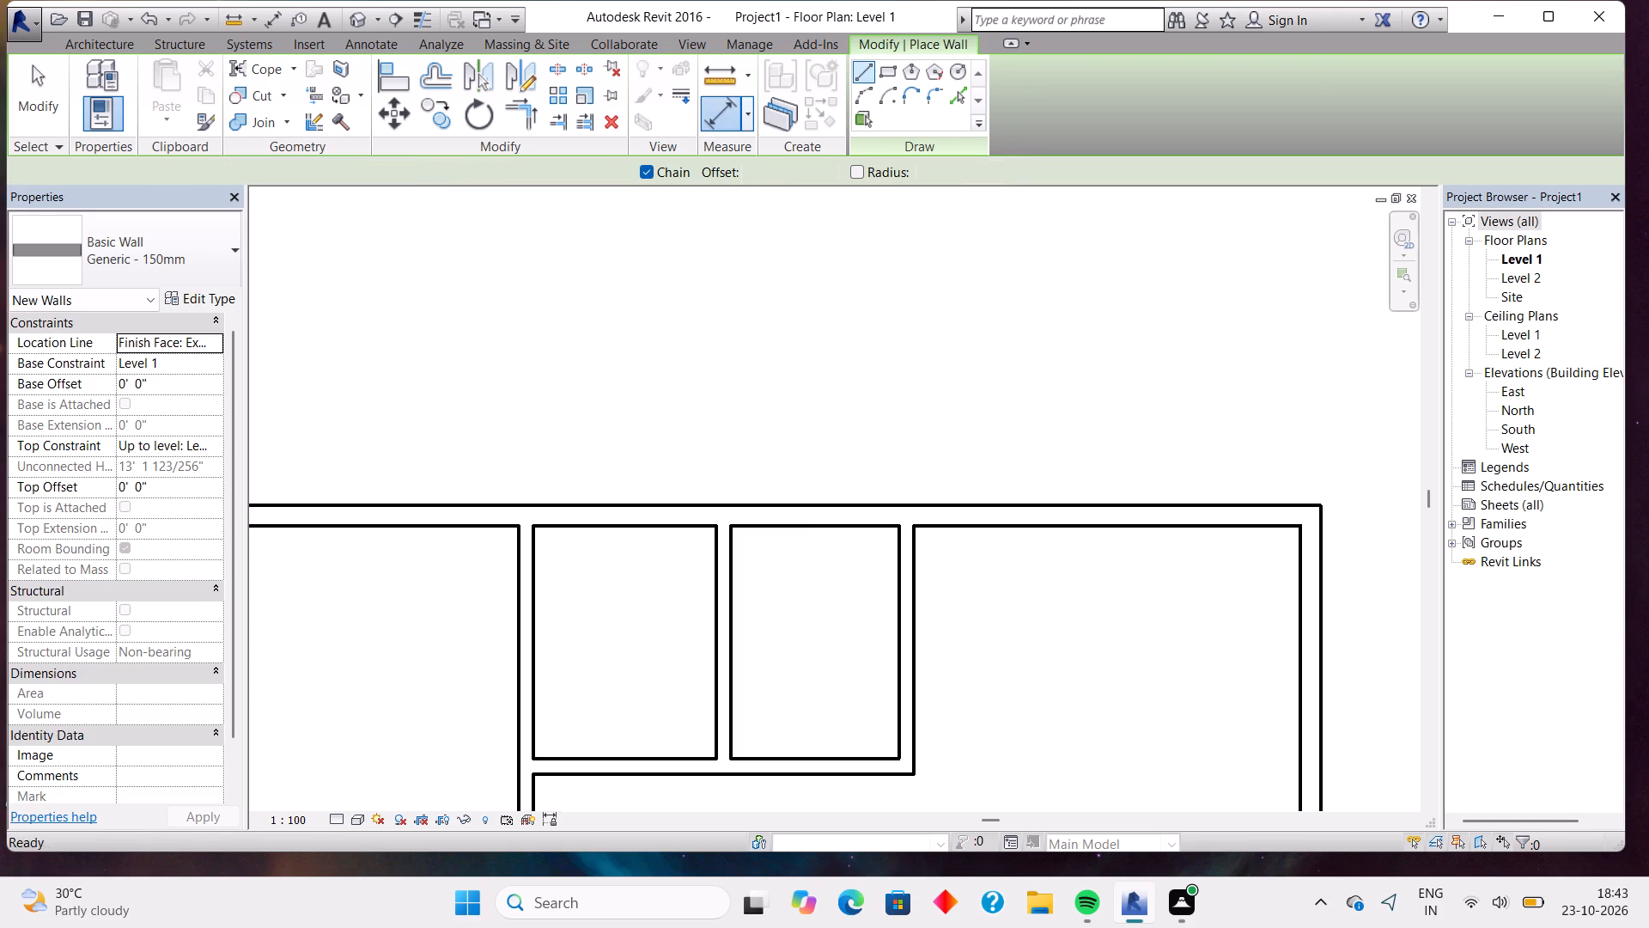
click(733, 645)
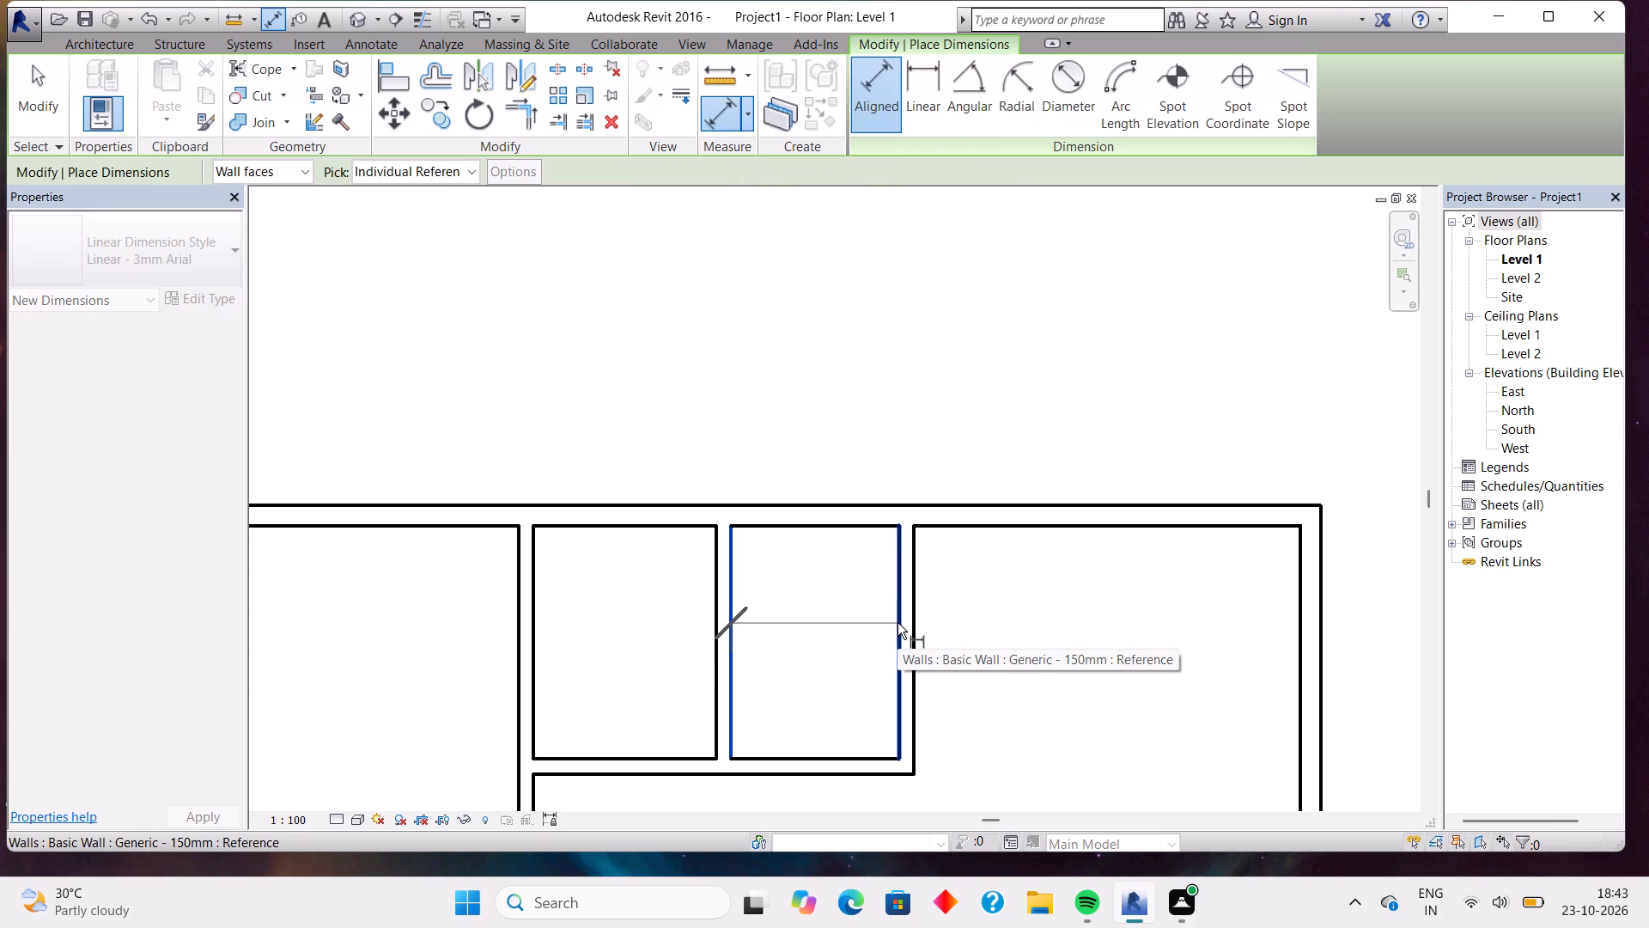
click(898, 623)
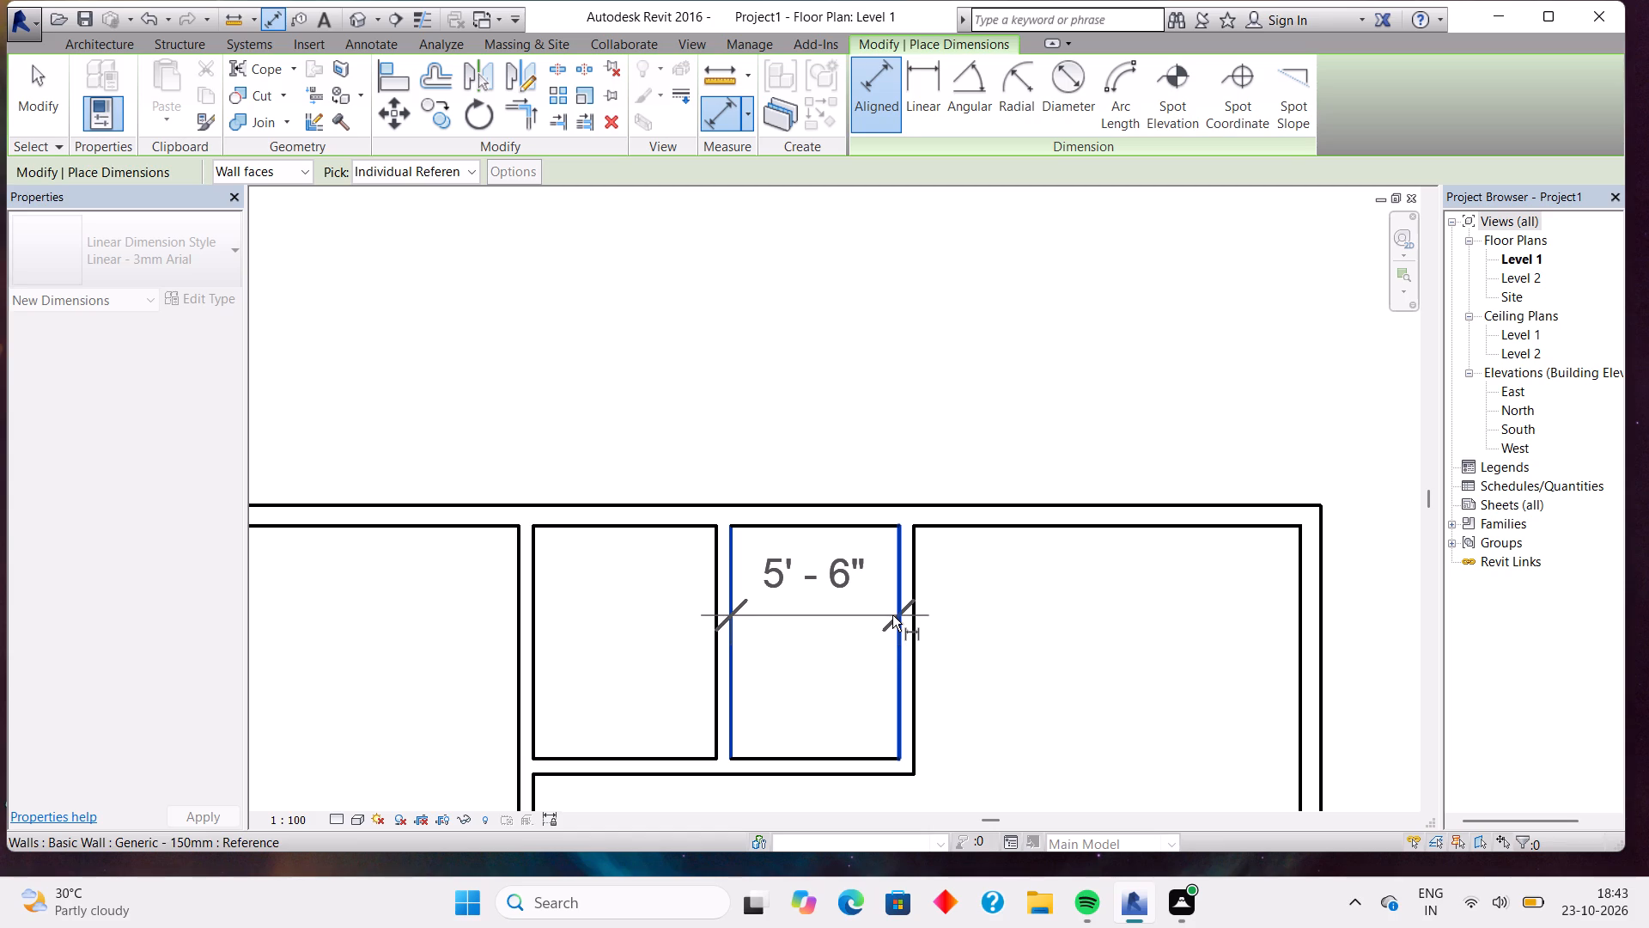
key(Escape)
key(Escape)
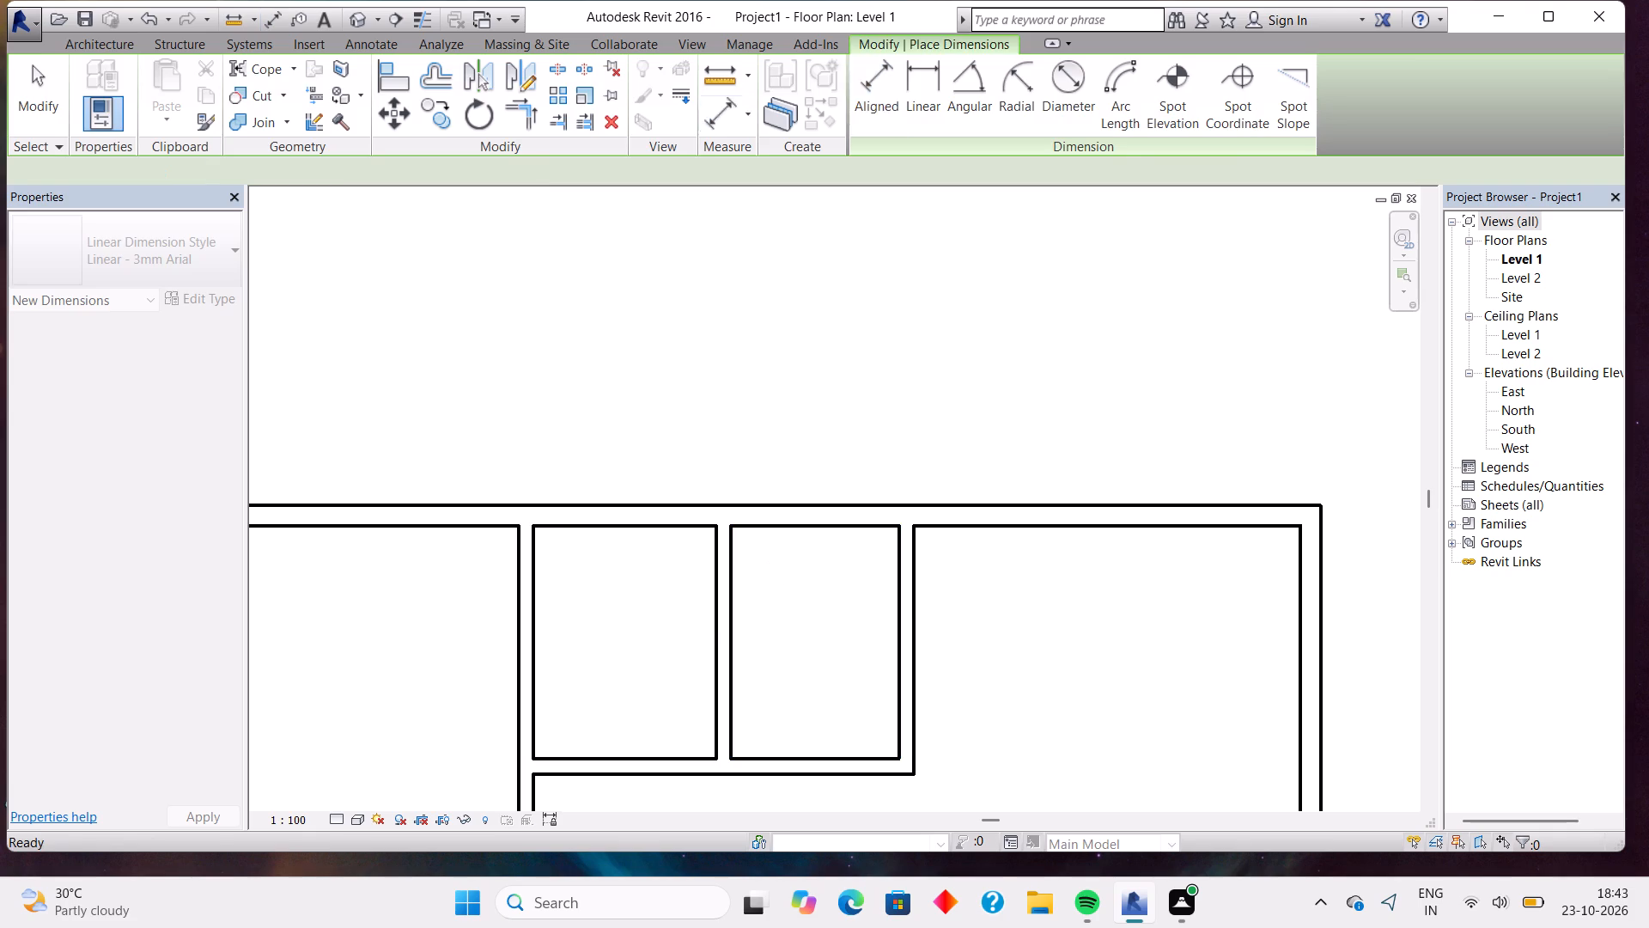
Nudge the second small room's east wall 2" east and check the inner width between wall faces with an aligned dimension.
click(910, 638)
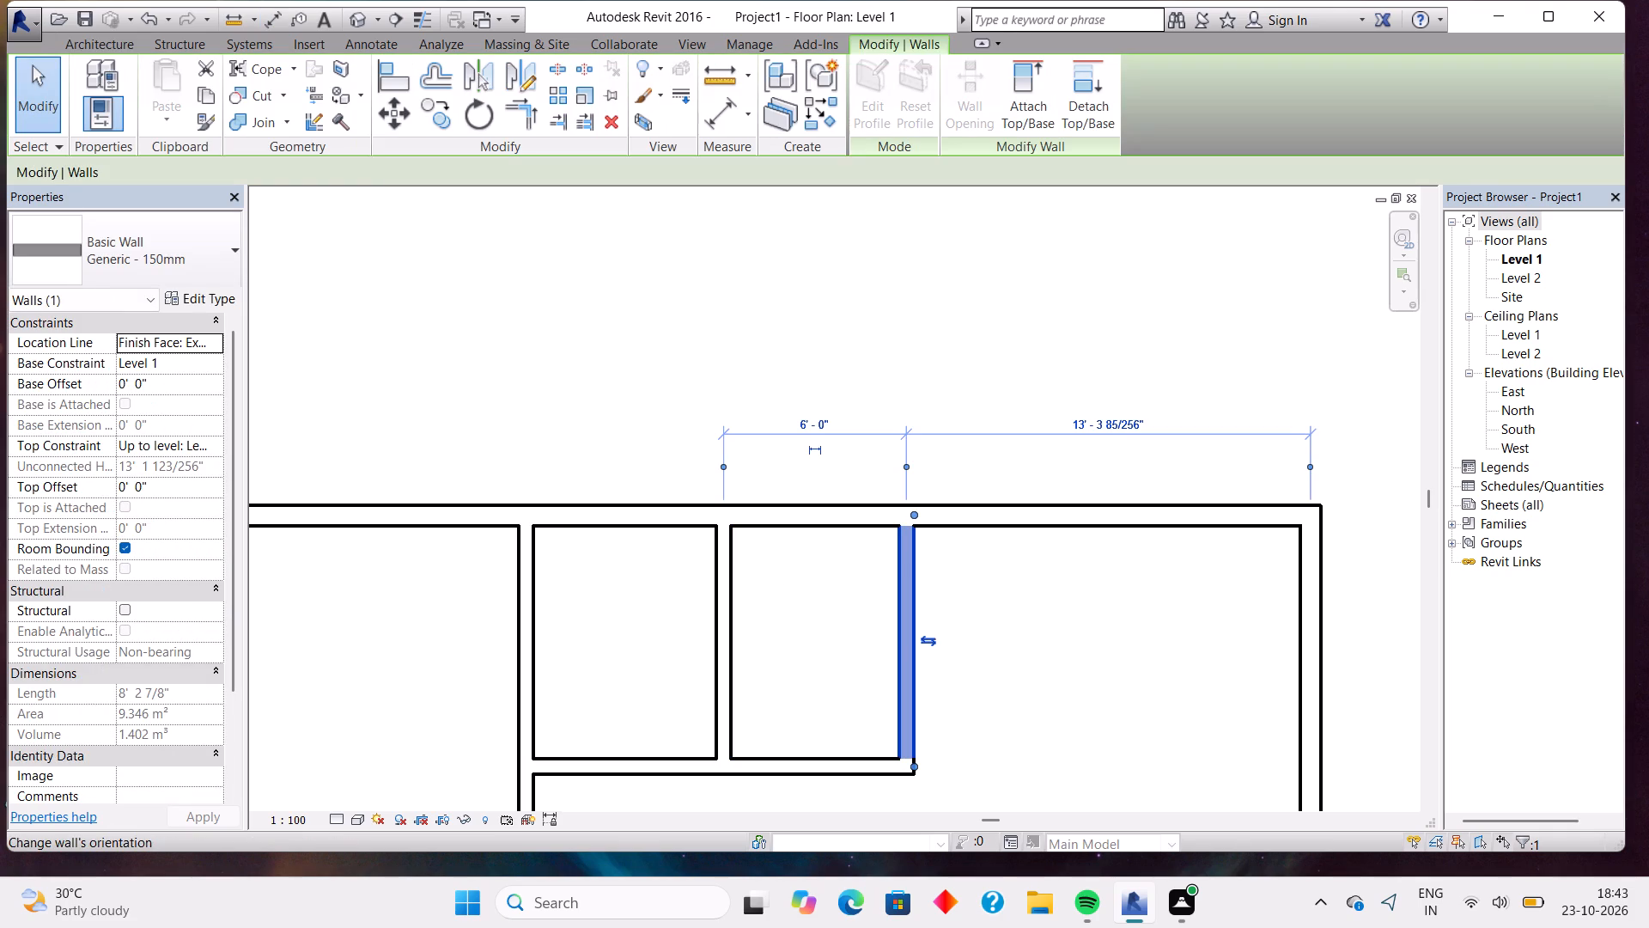
key(Right)
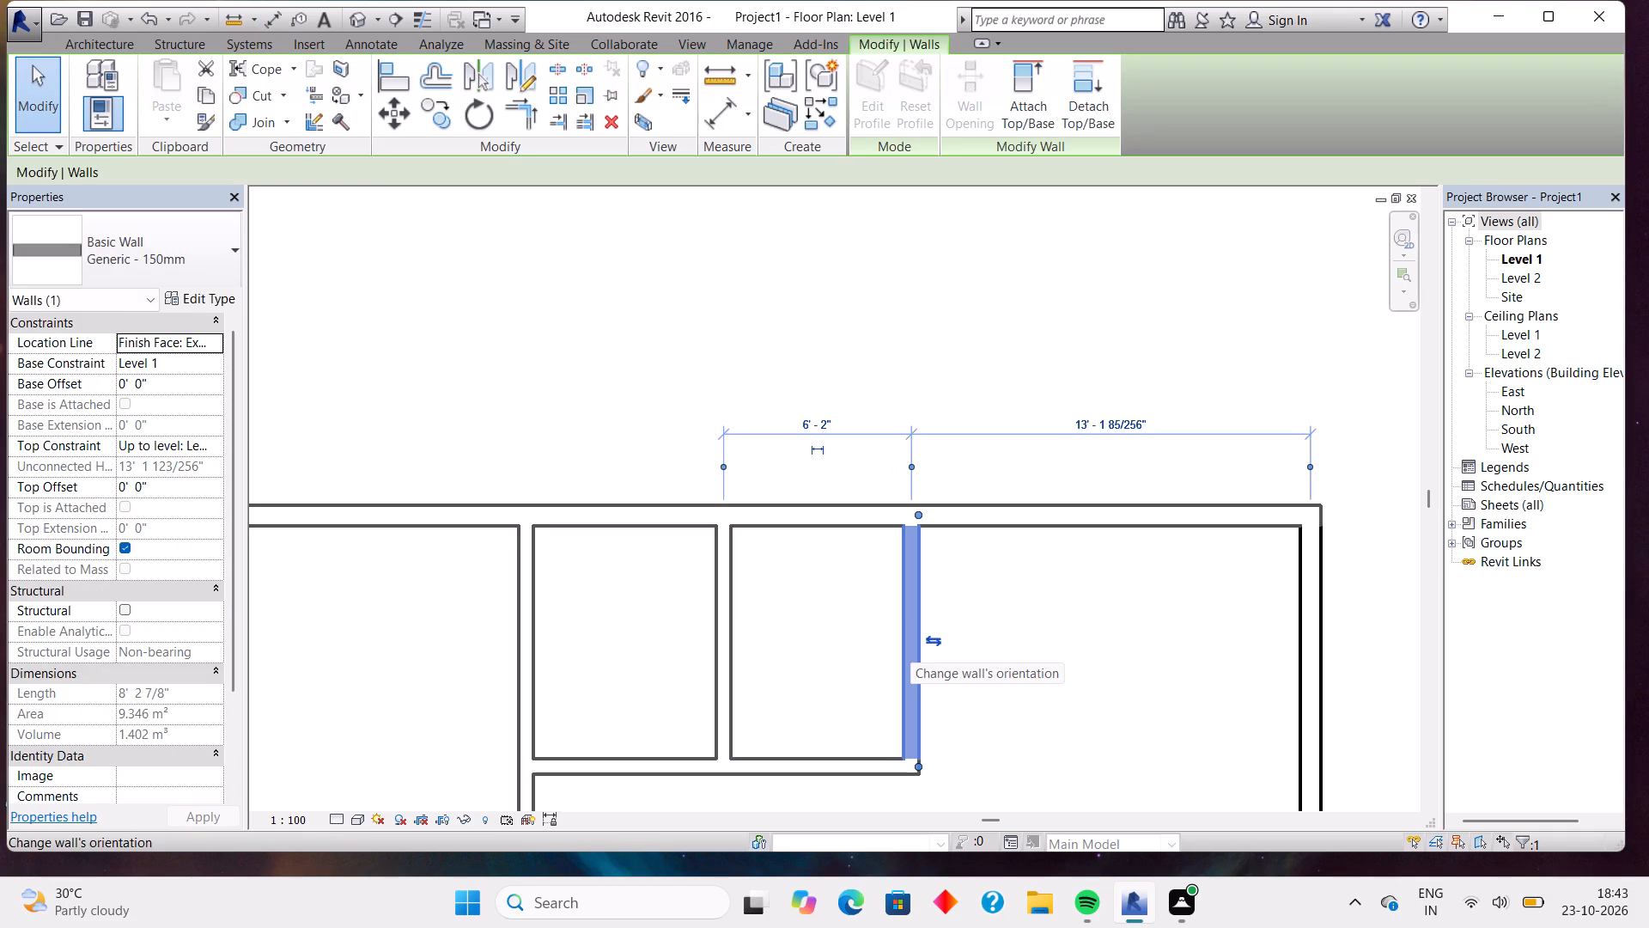
click(712, 116)
click(717, 642)
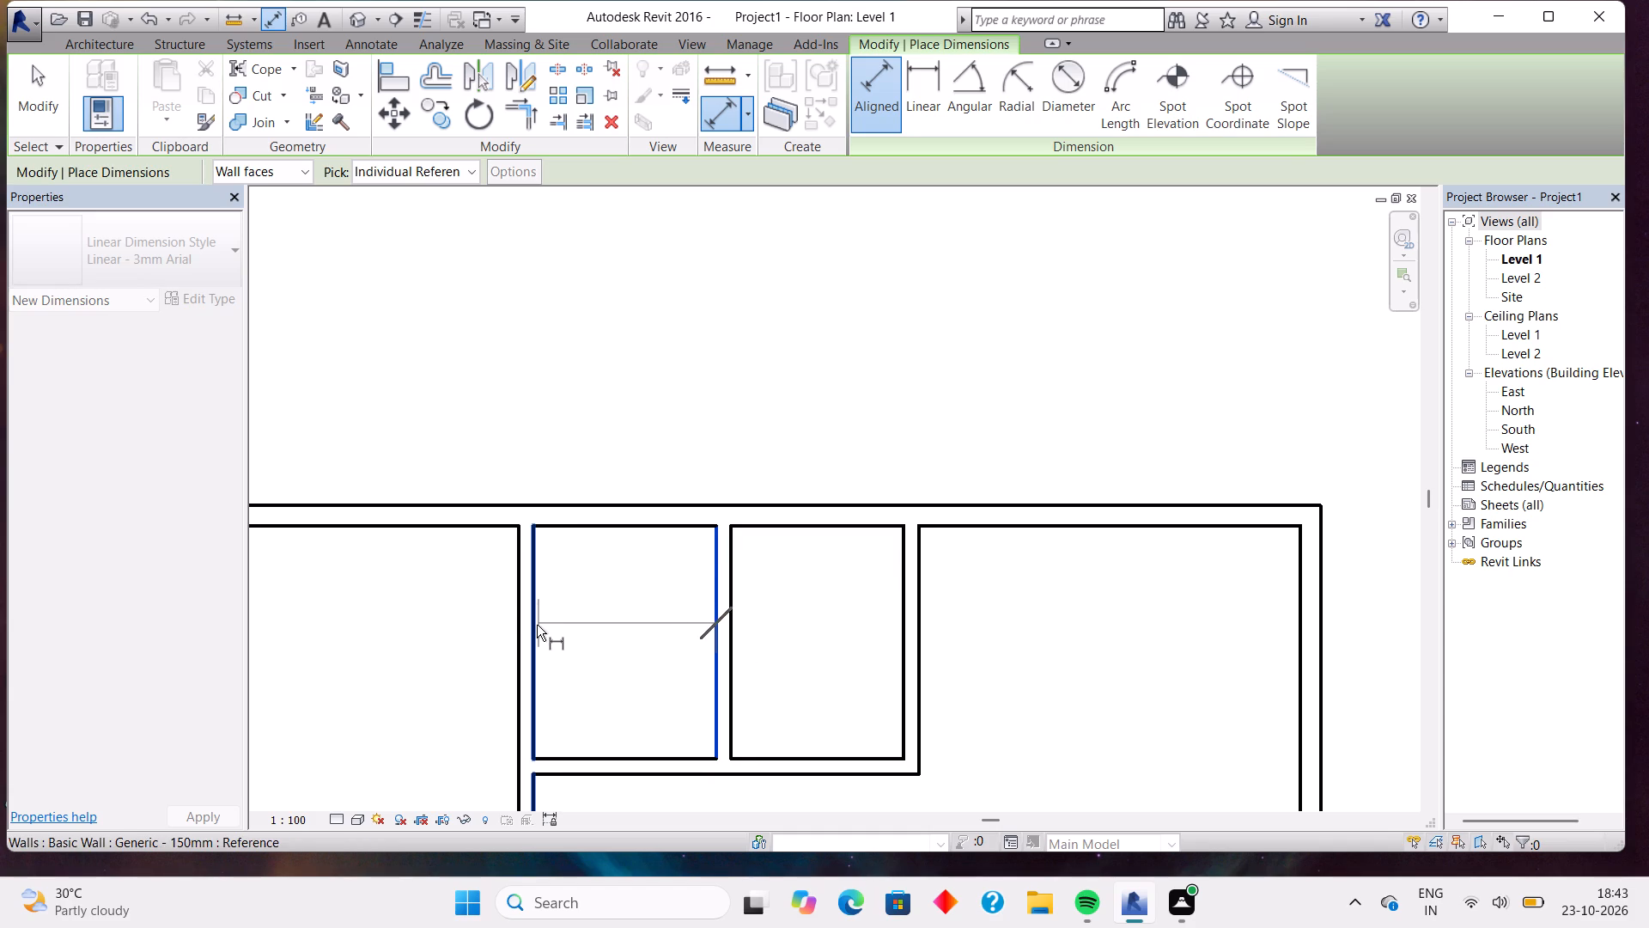
click(537, 625)
key(Escape)
click(728, 624)
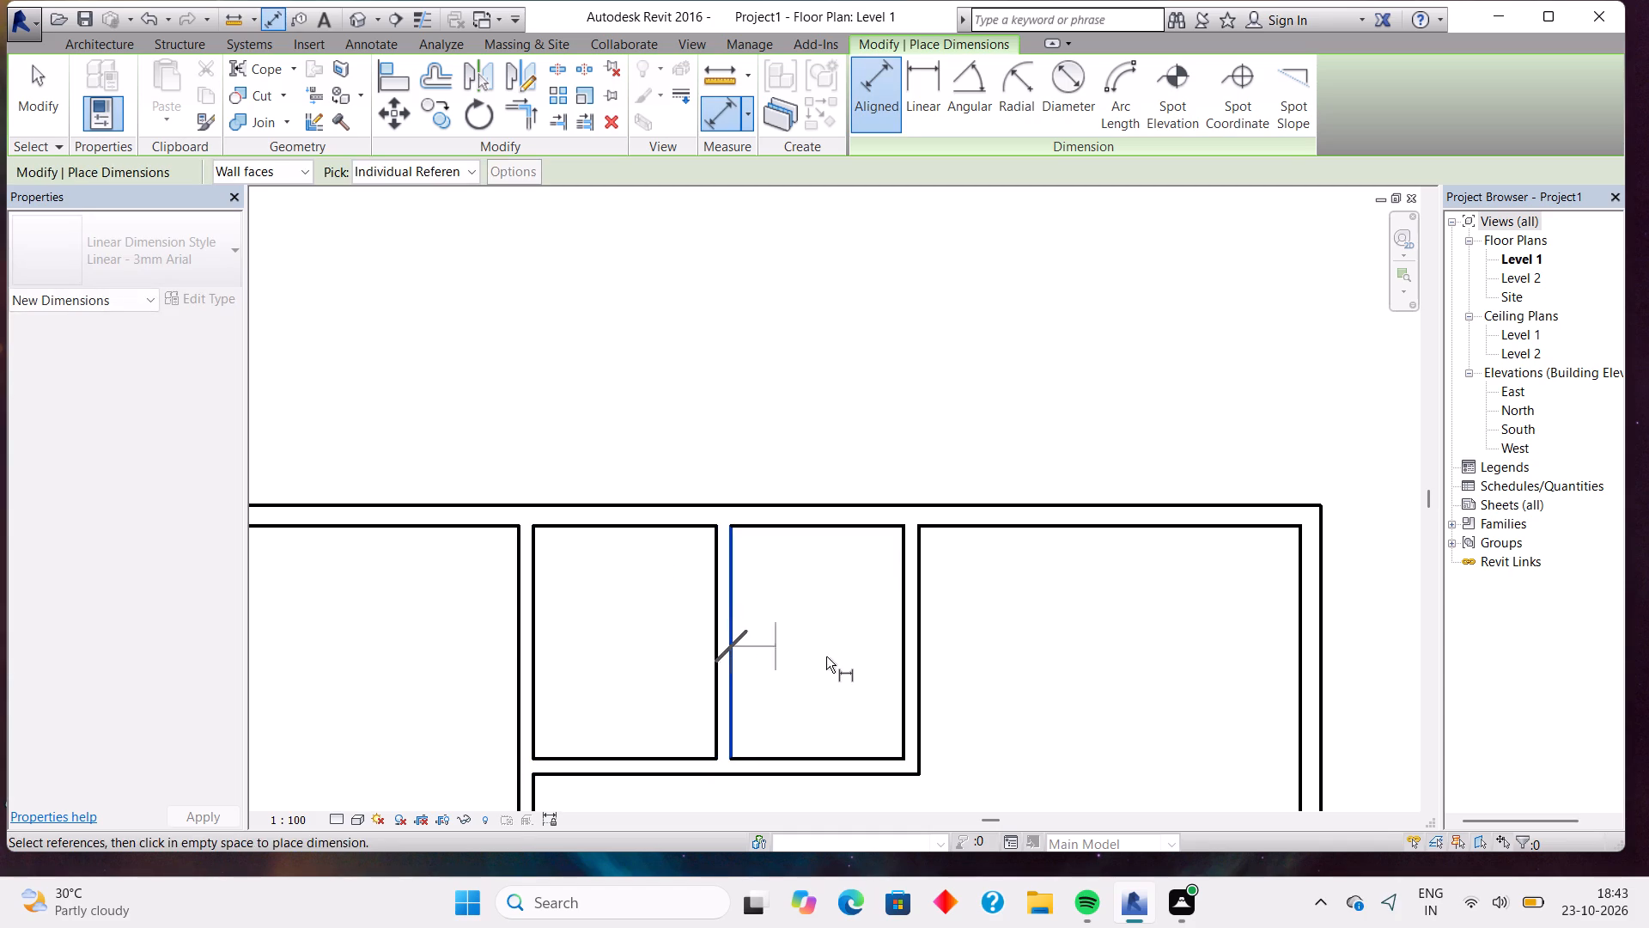
click(900, 641)
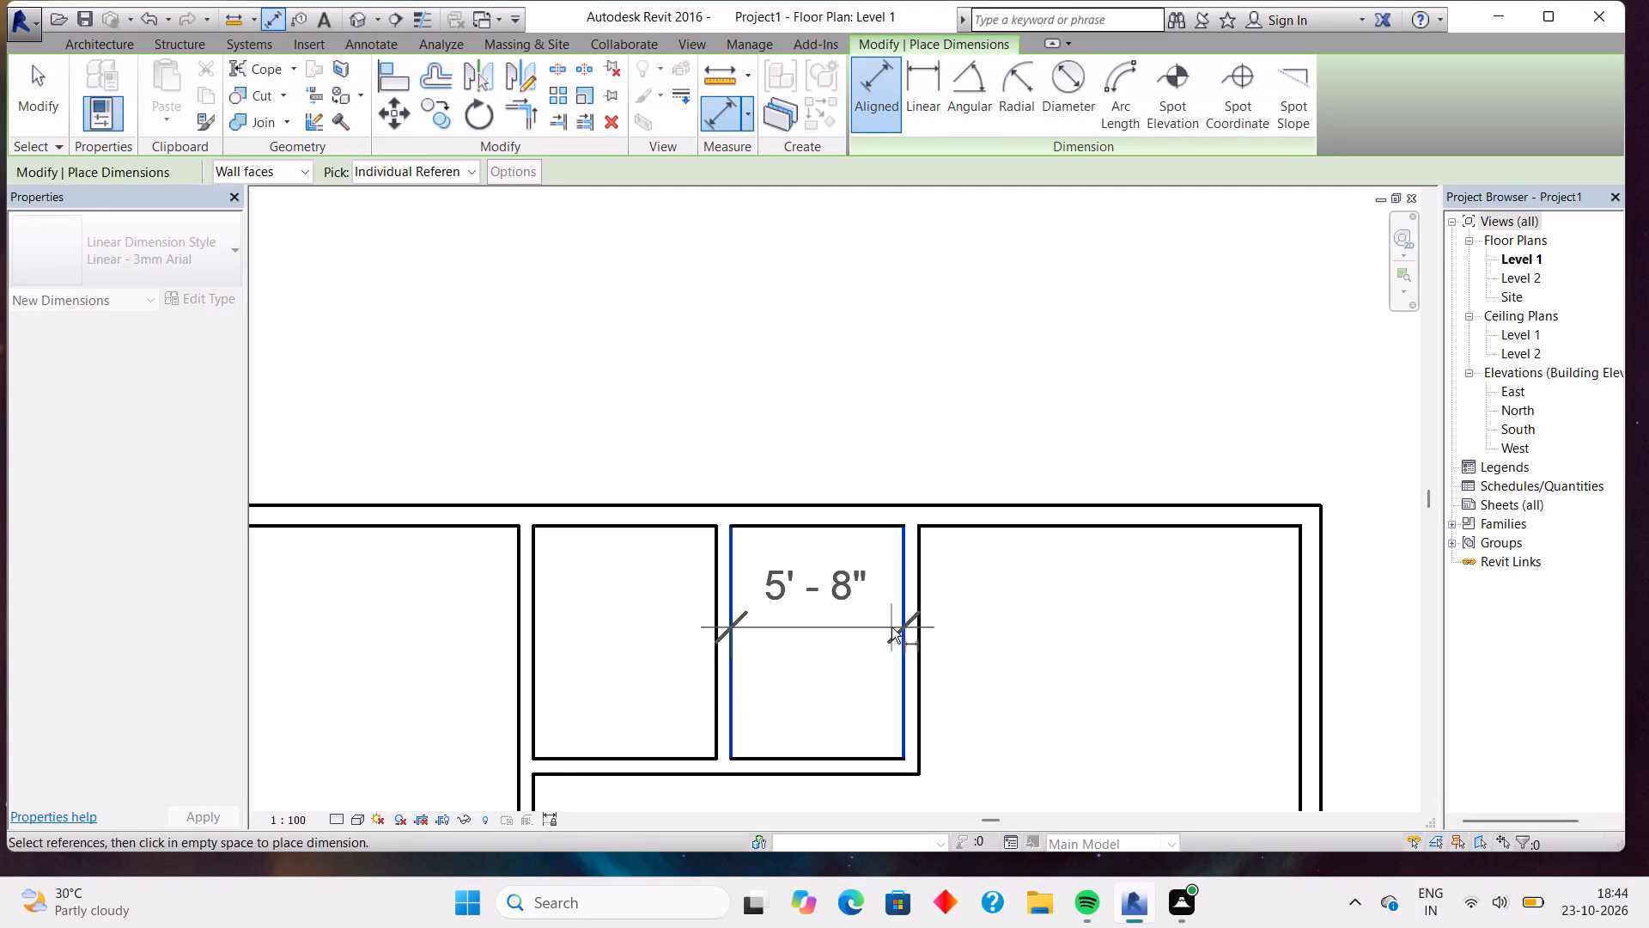
key(Escape)
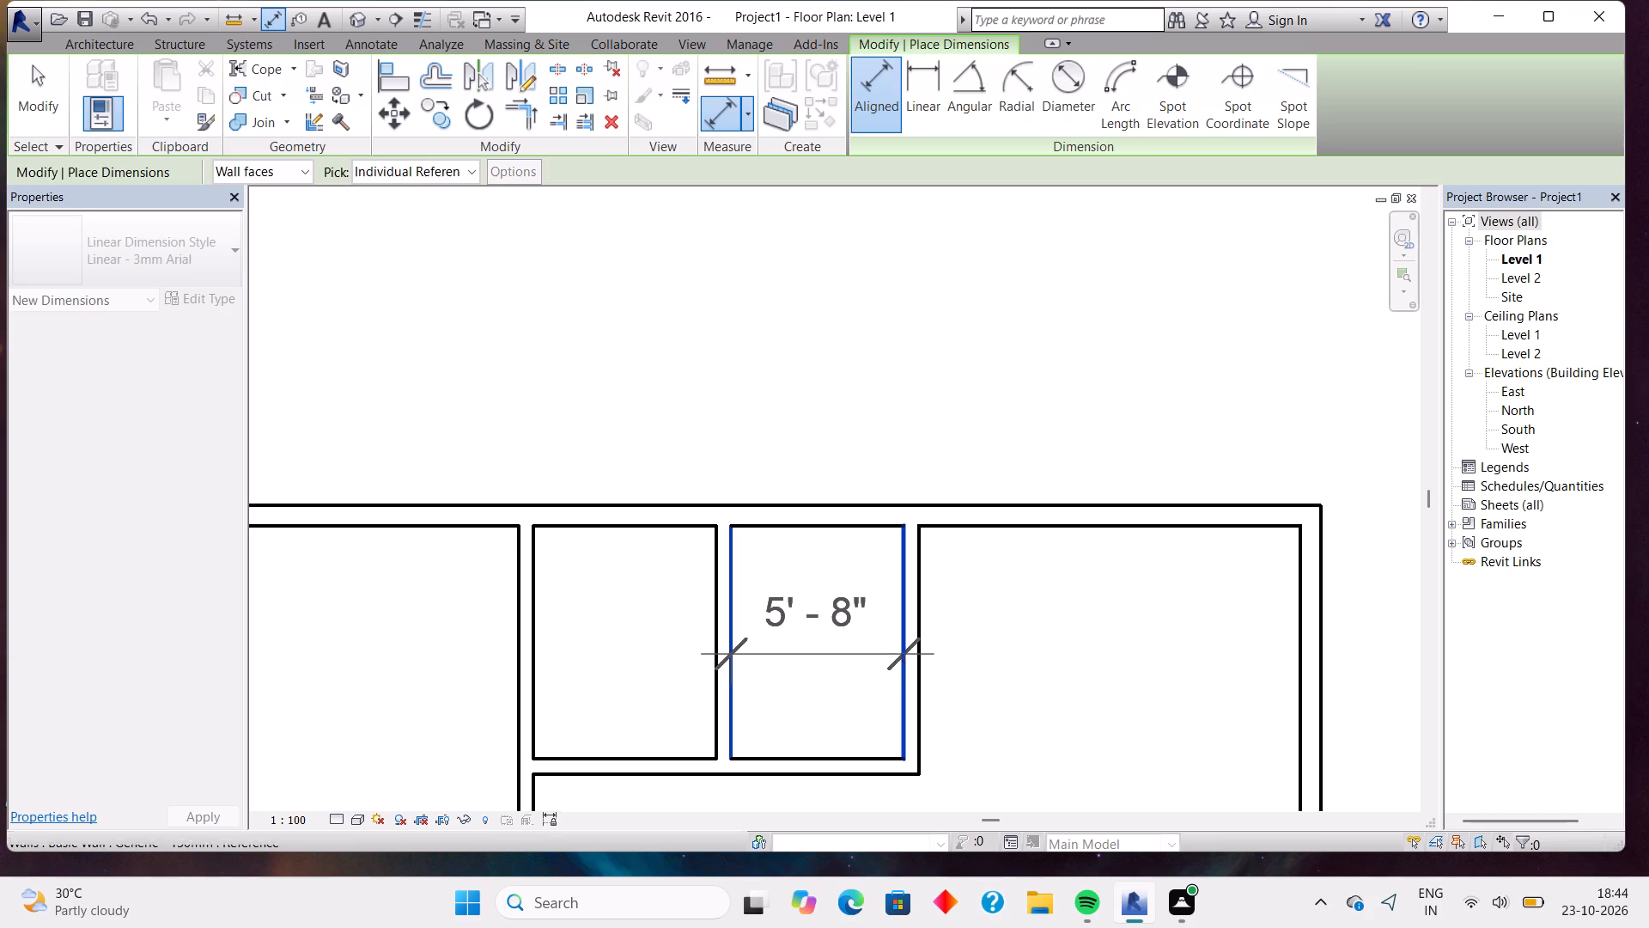
key(Escape)
Nudge the second small room's east wall 2" further east and check the inner width between wall faces with an aligned dimension.
click(903, 654)
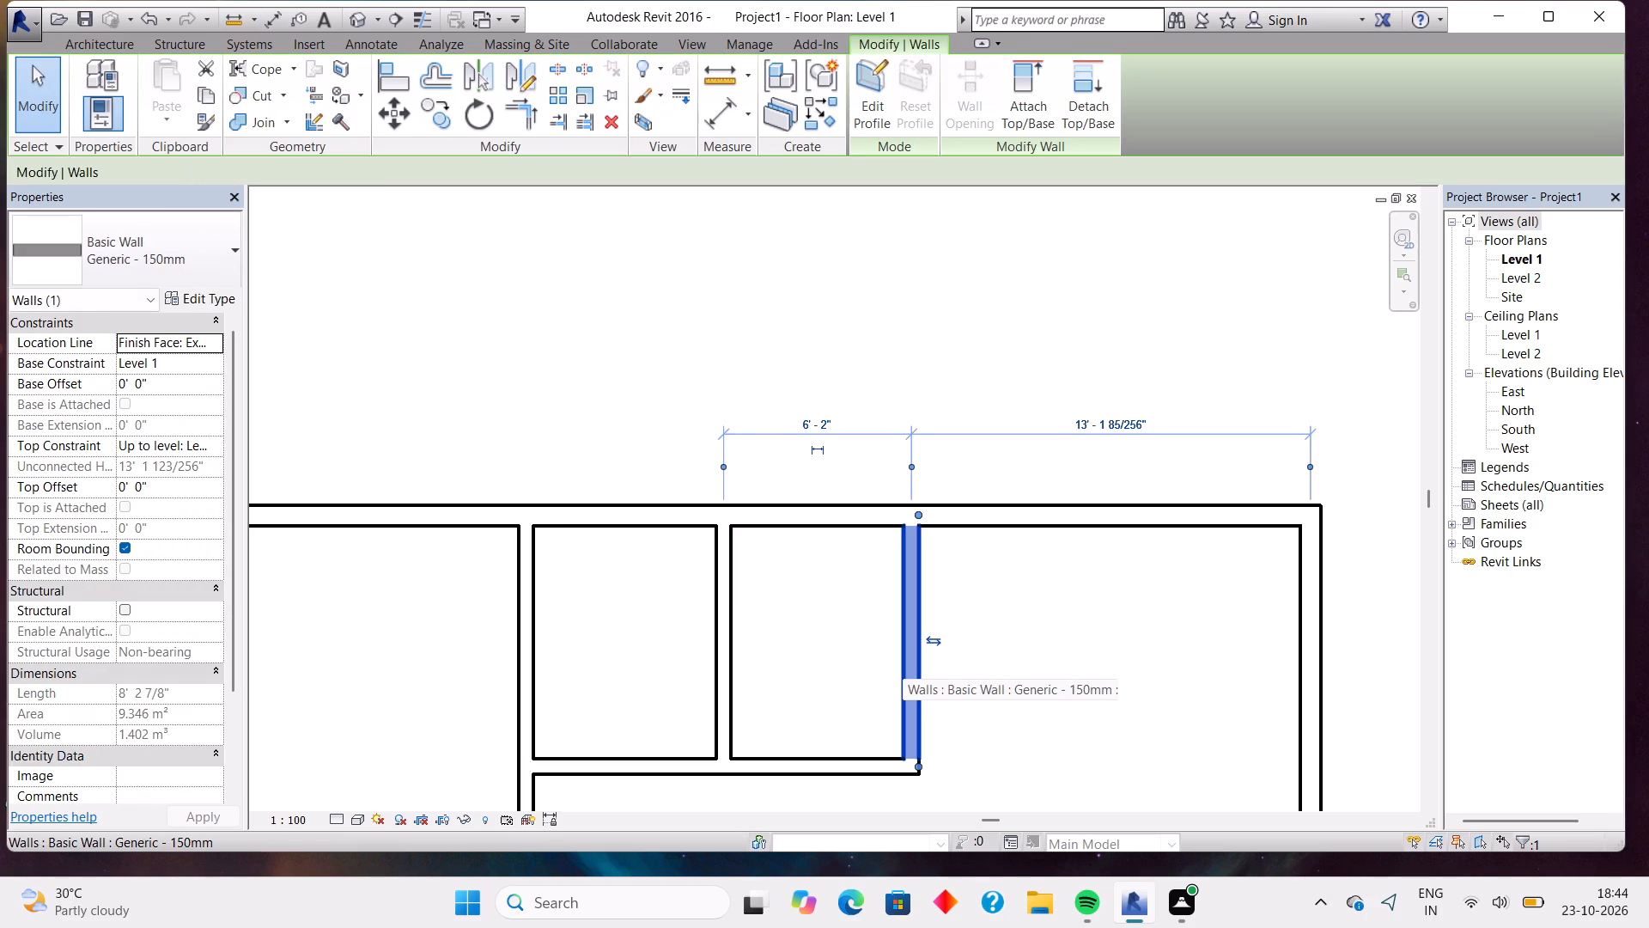
key(Right)
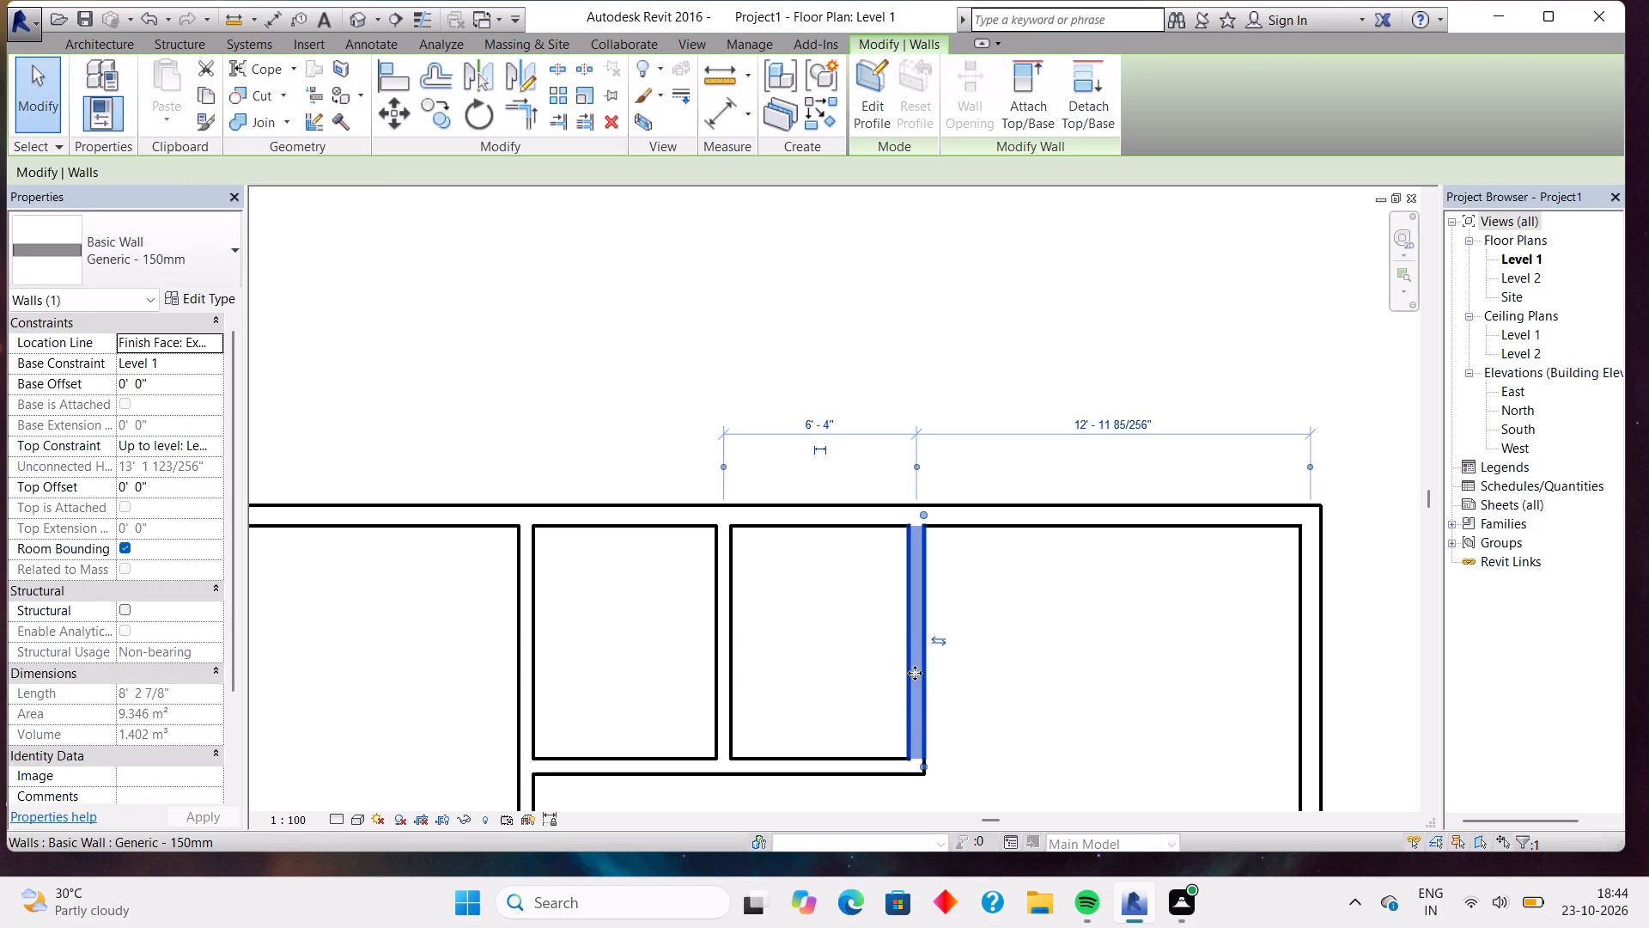
key(Escape)
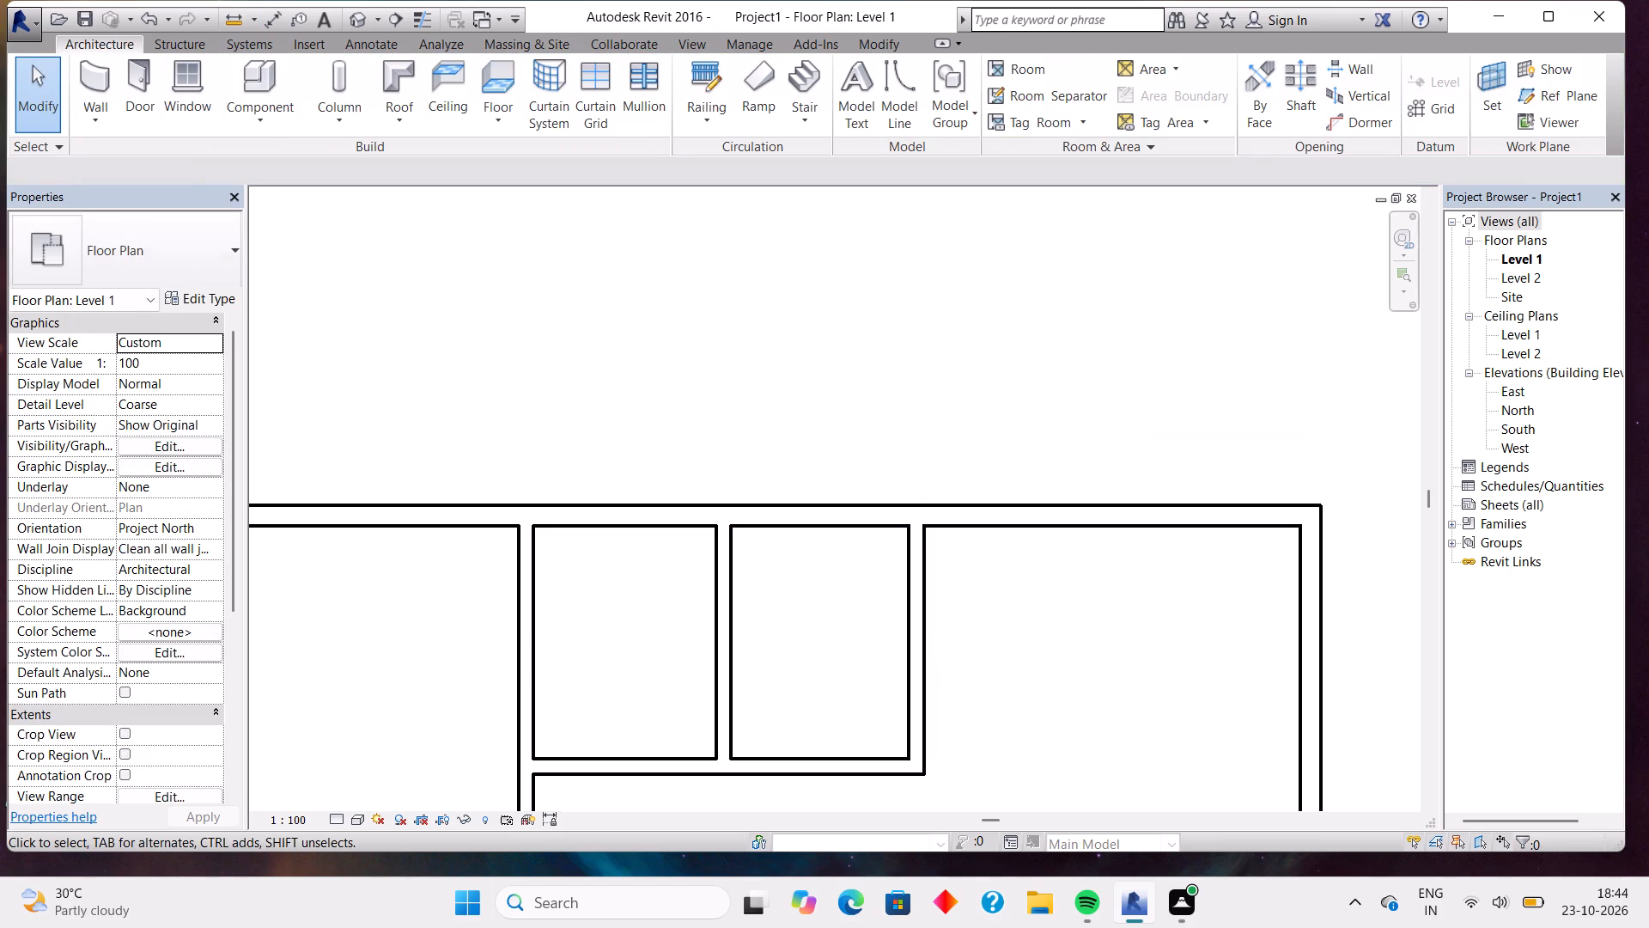
click(94, 89)
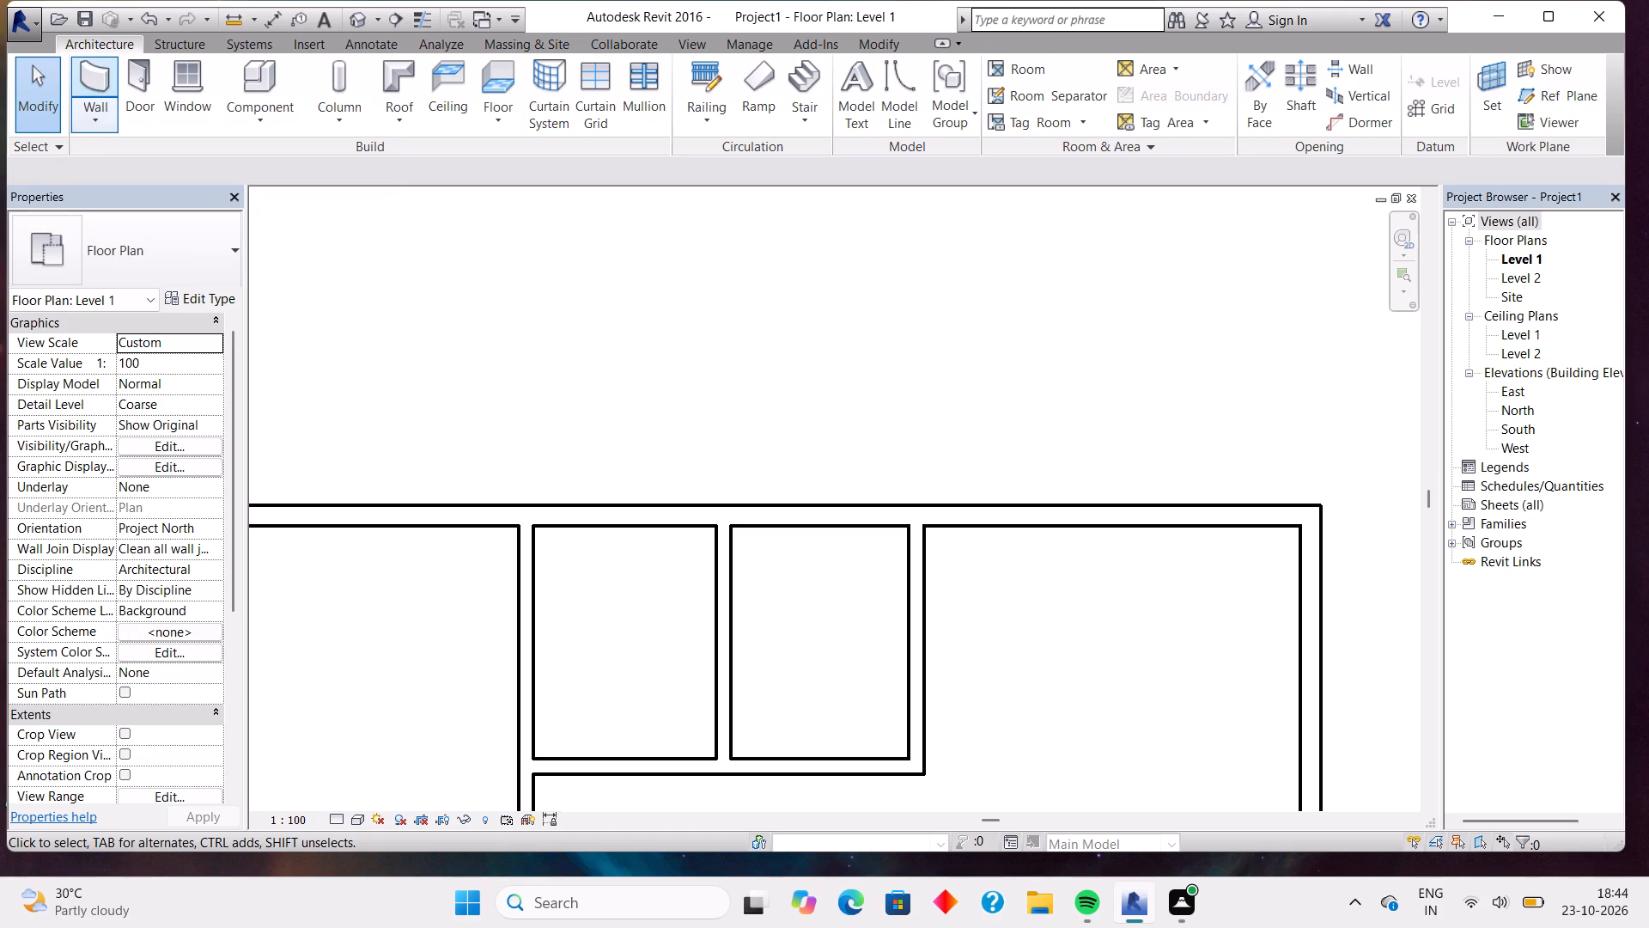
click(719, 109)
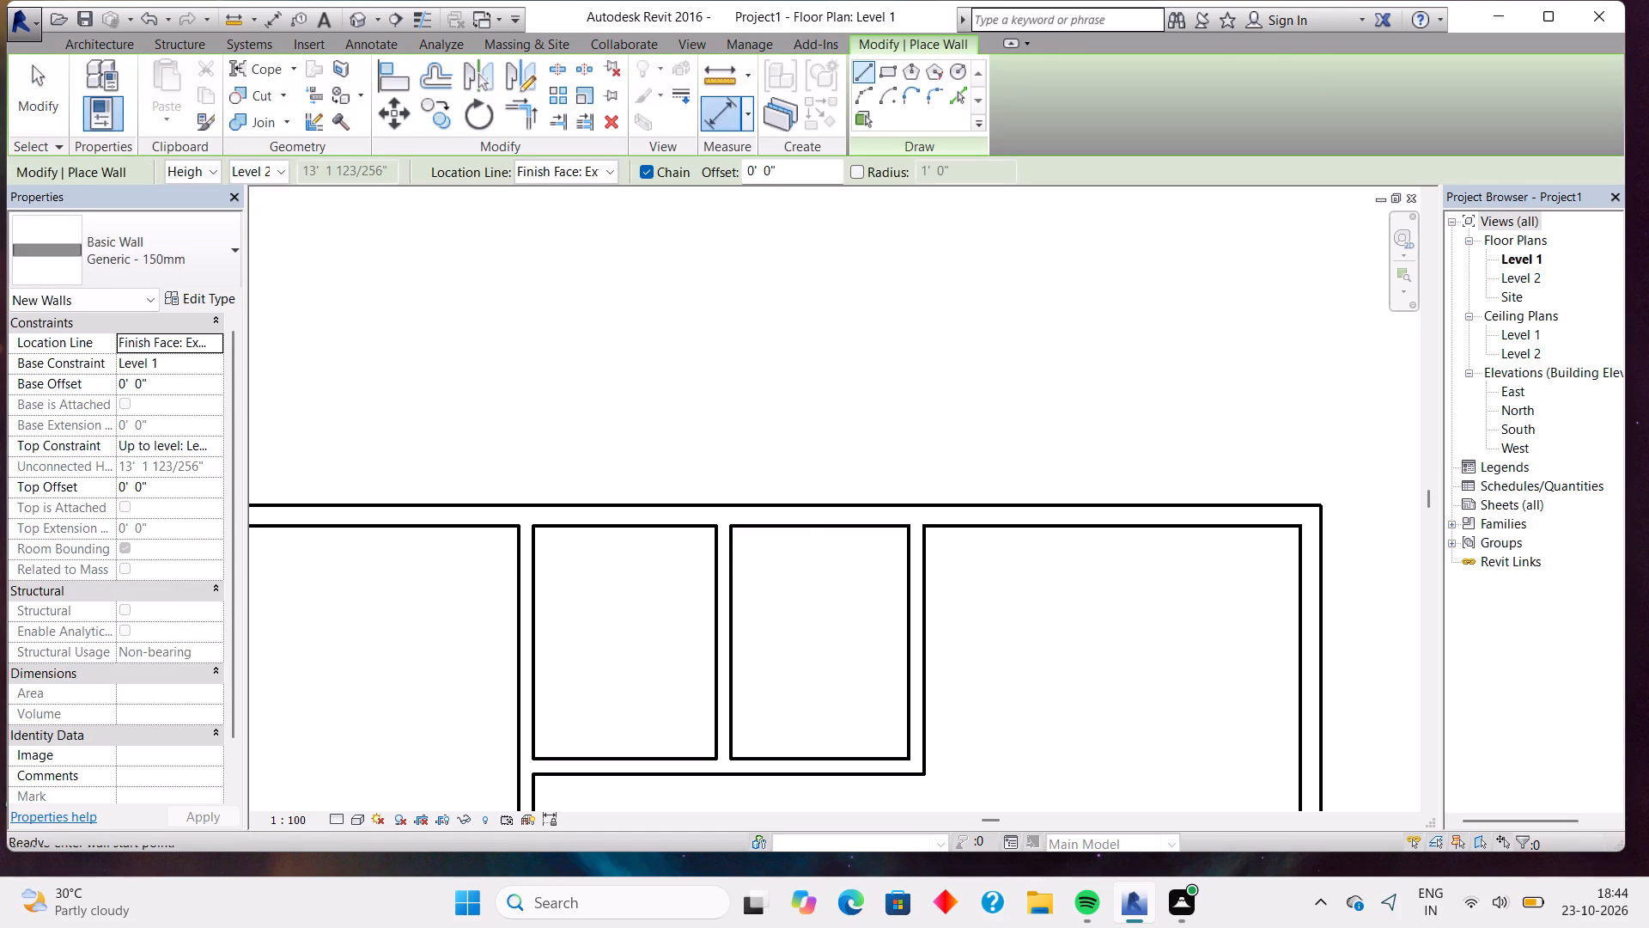
click(735, 602)
click(909, 615)
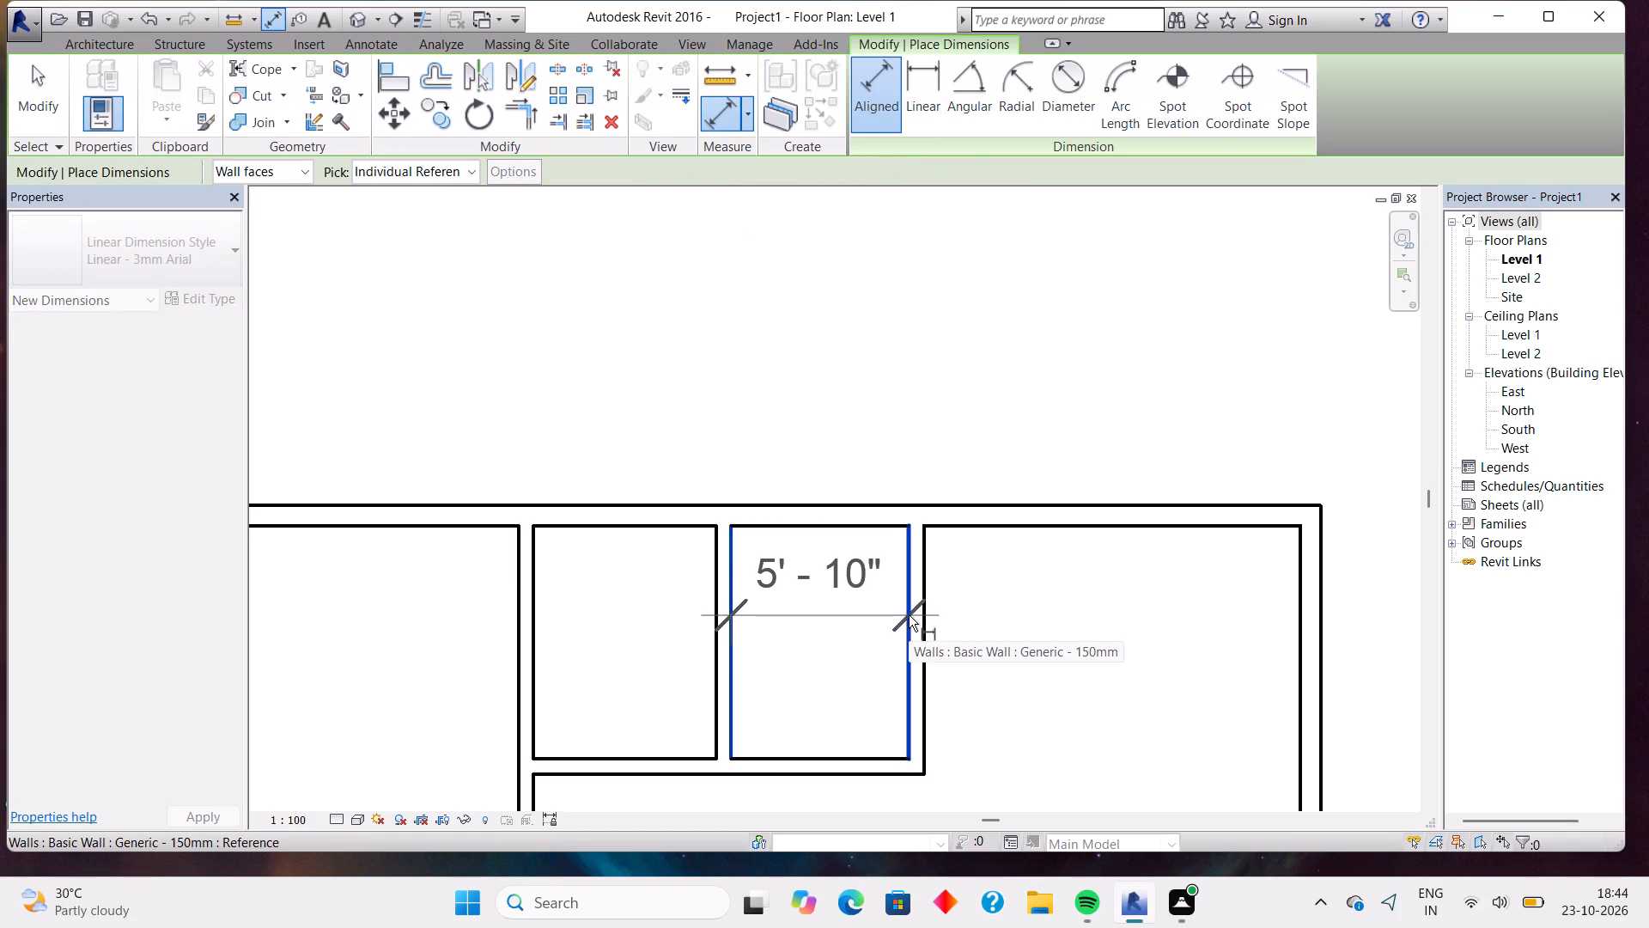
scroll(909, 615, up, 4)
key(Escape)
key(Escape)
Nudge the second small room's east wall another 2" east and check the inner width between wall faces again.
click(909, 615)
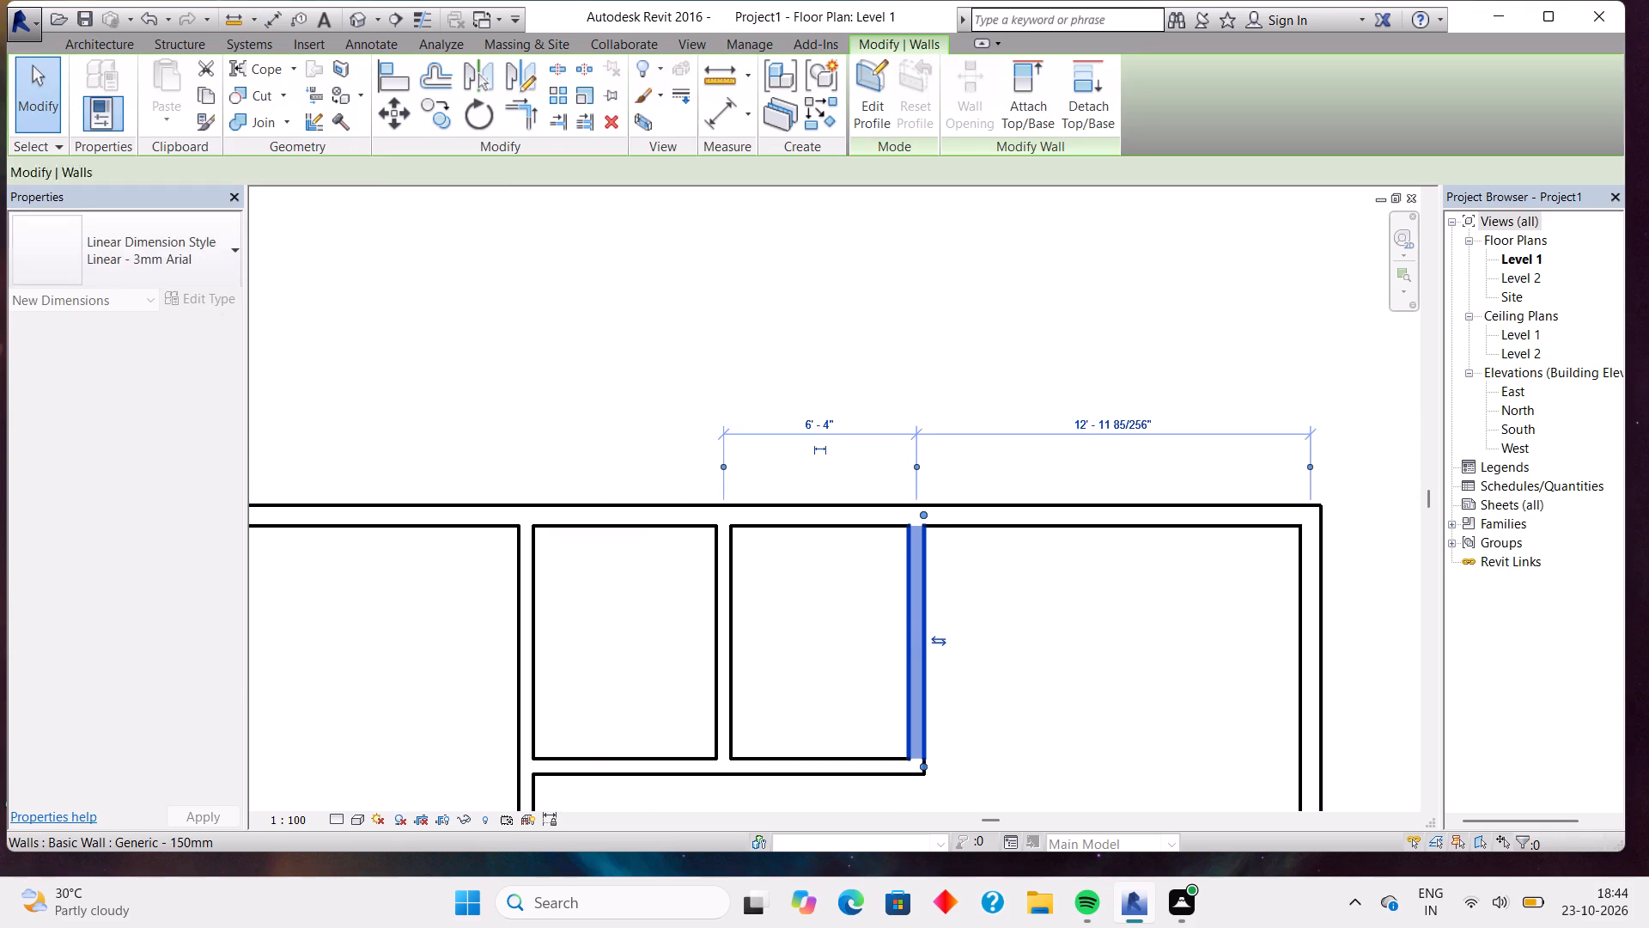
key(Right)
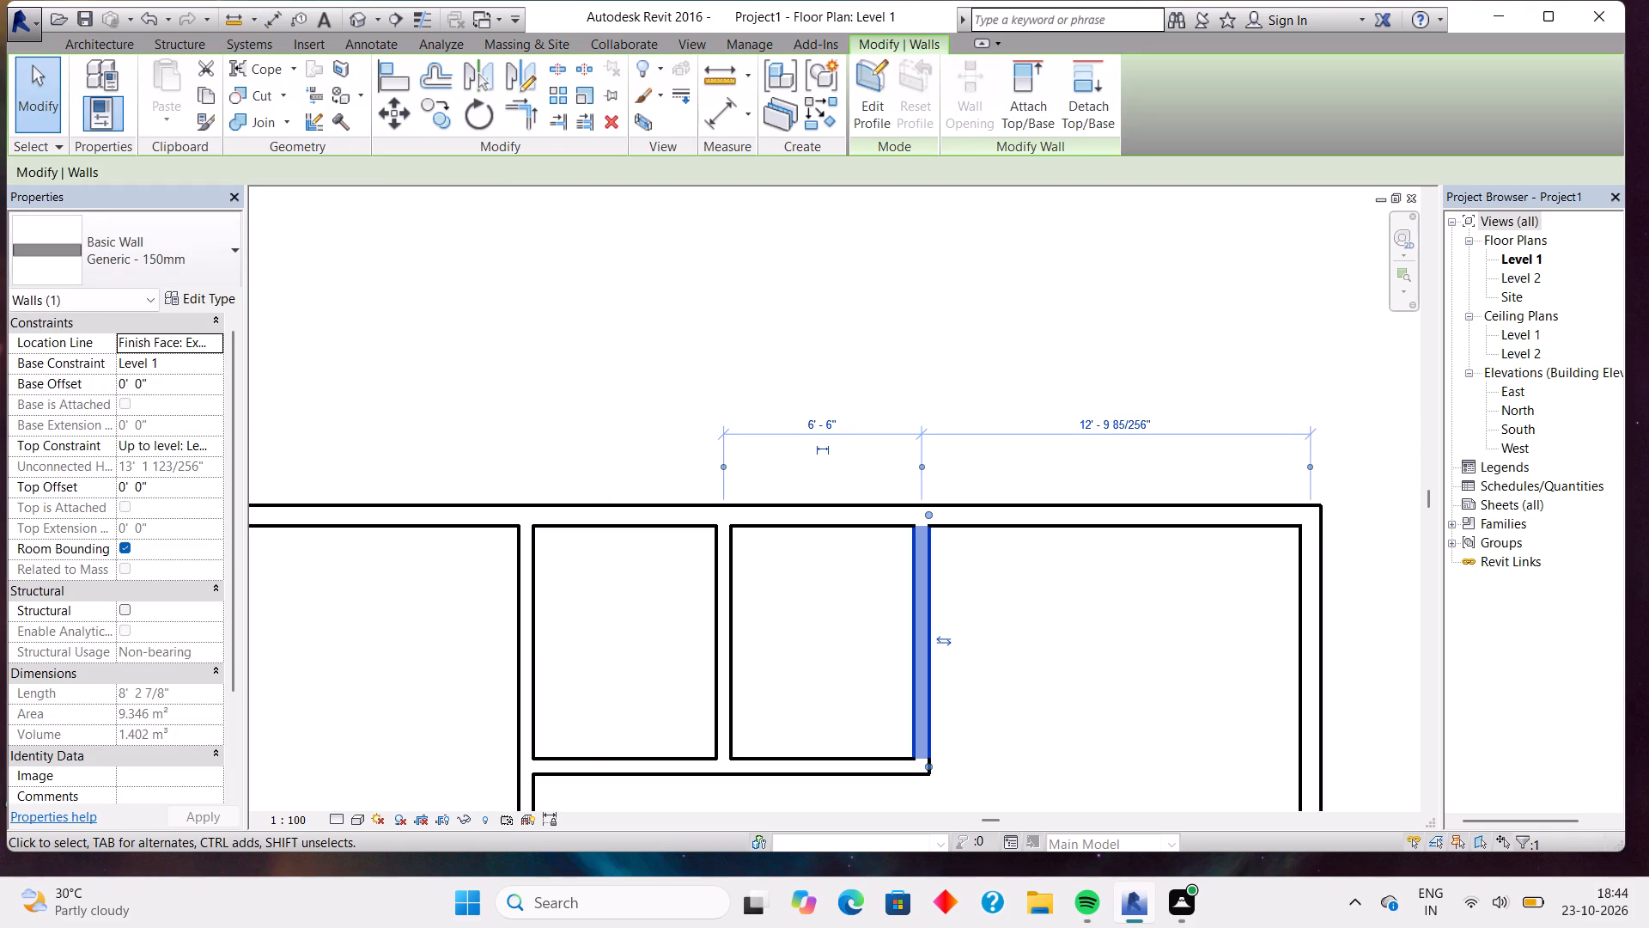
click(724, 122)
click(720, 643)
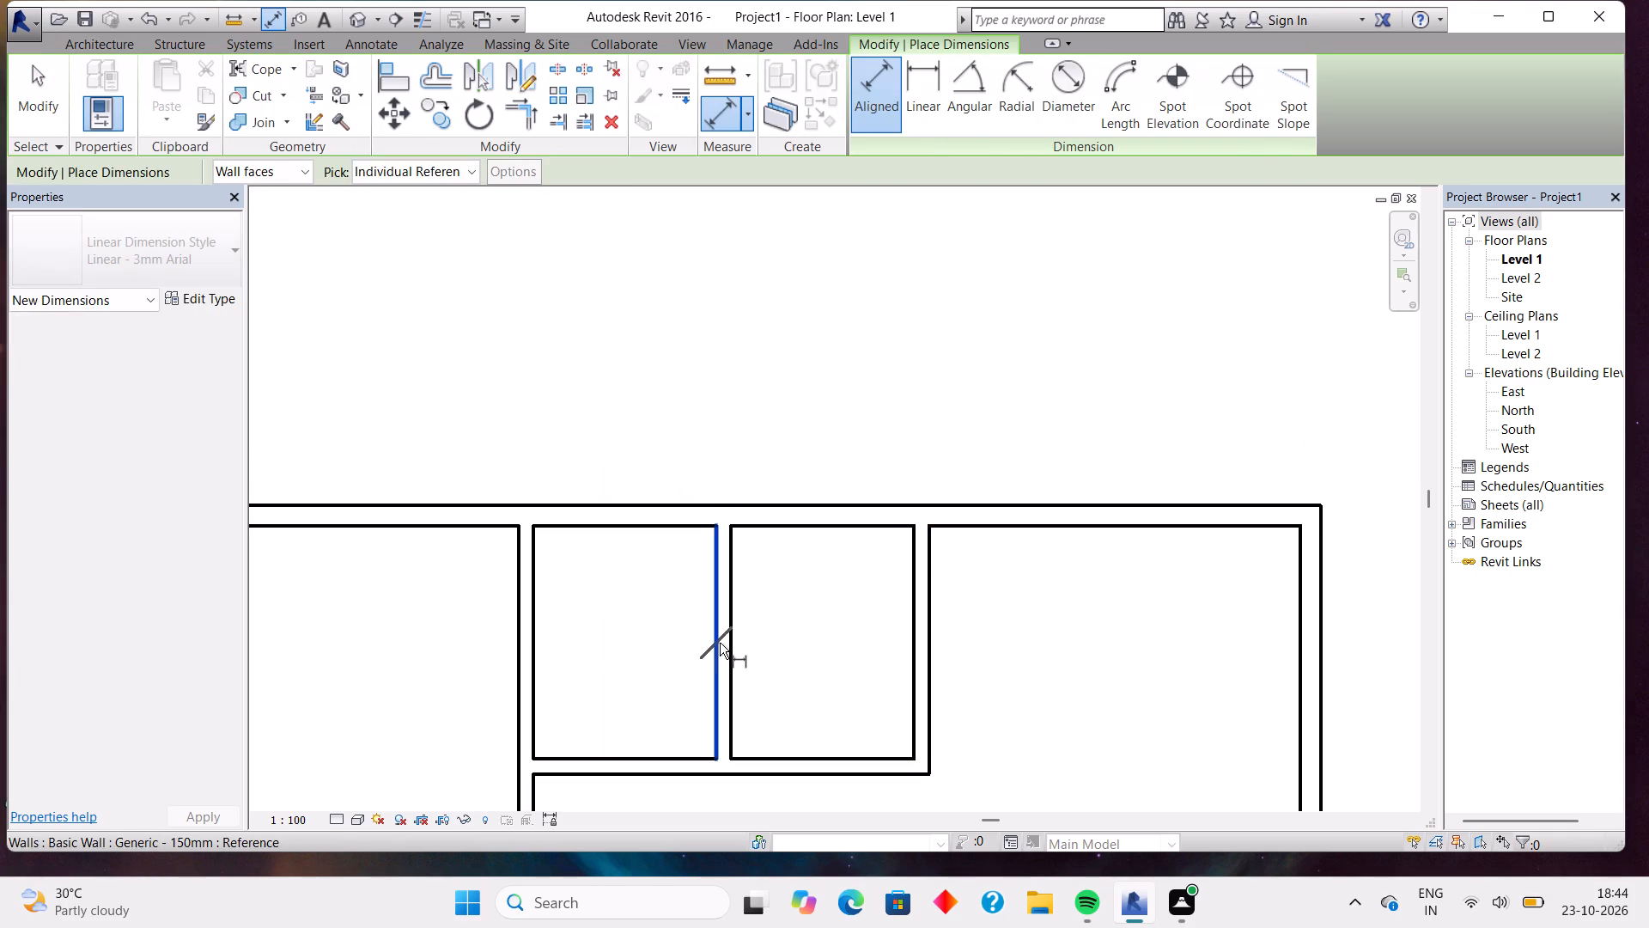
key(Escape)
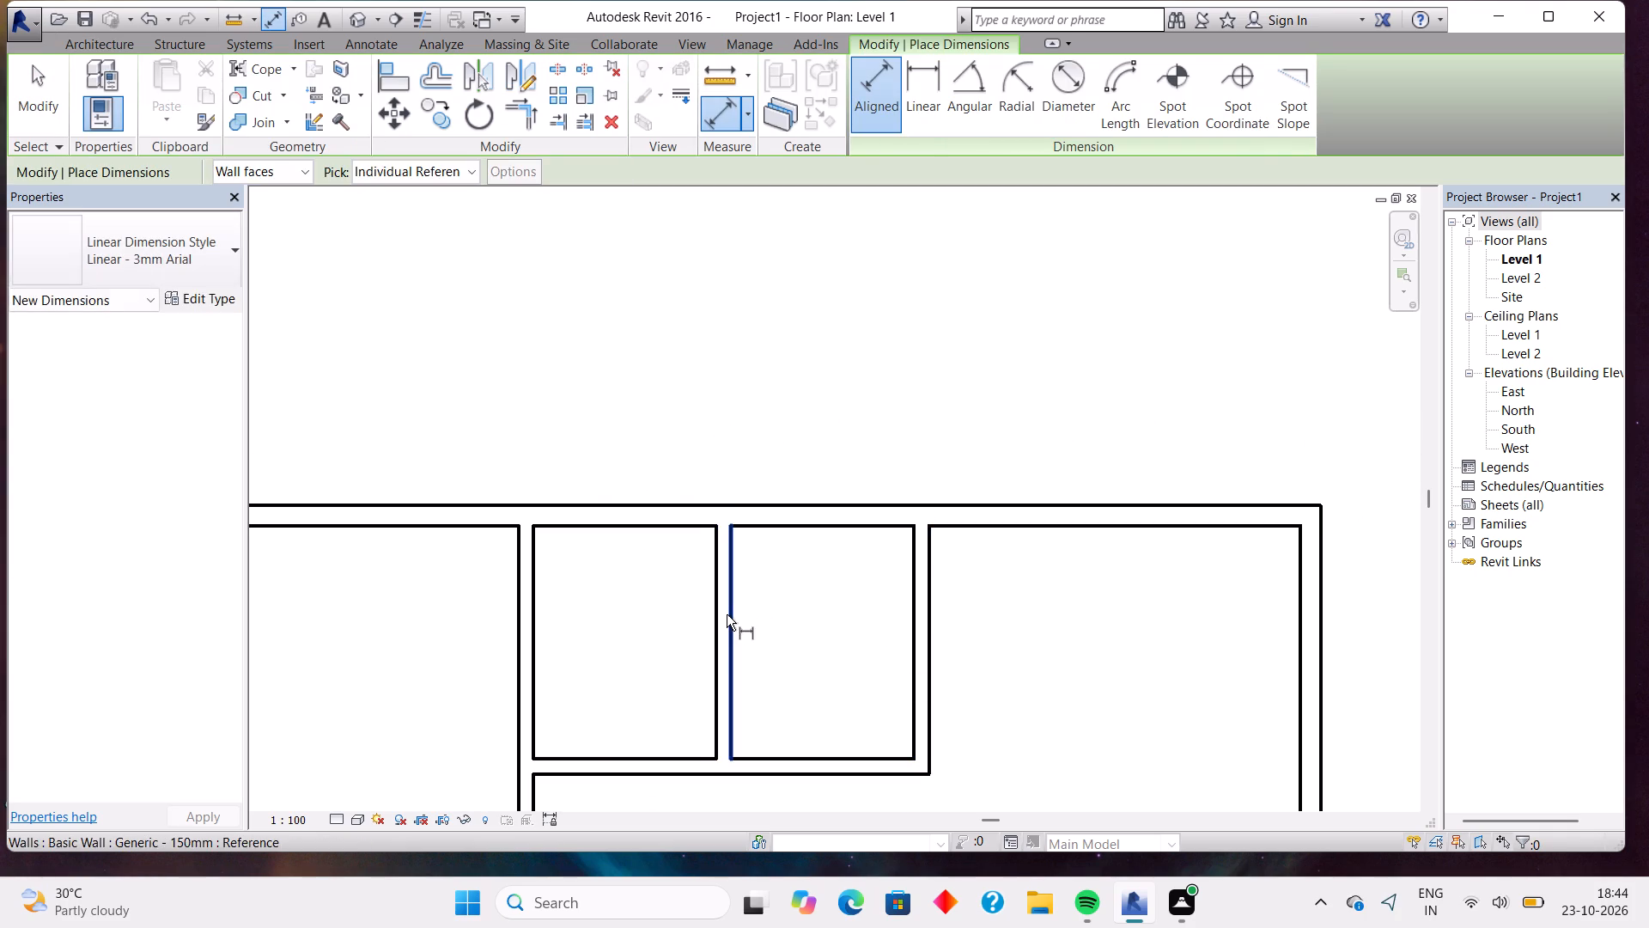
click(727, 614)
click(910, 629)
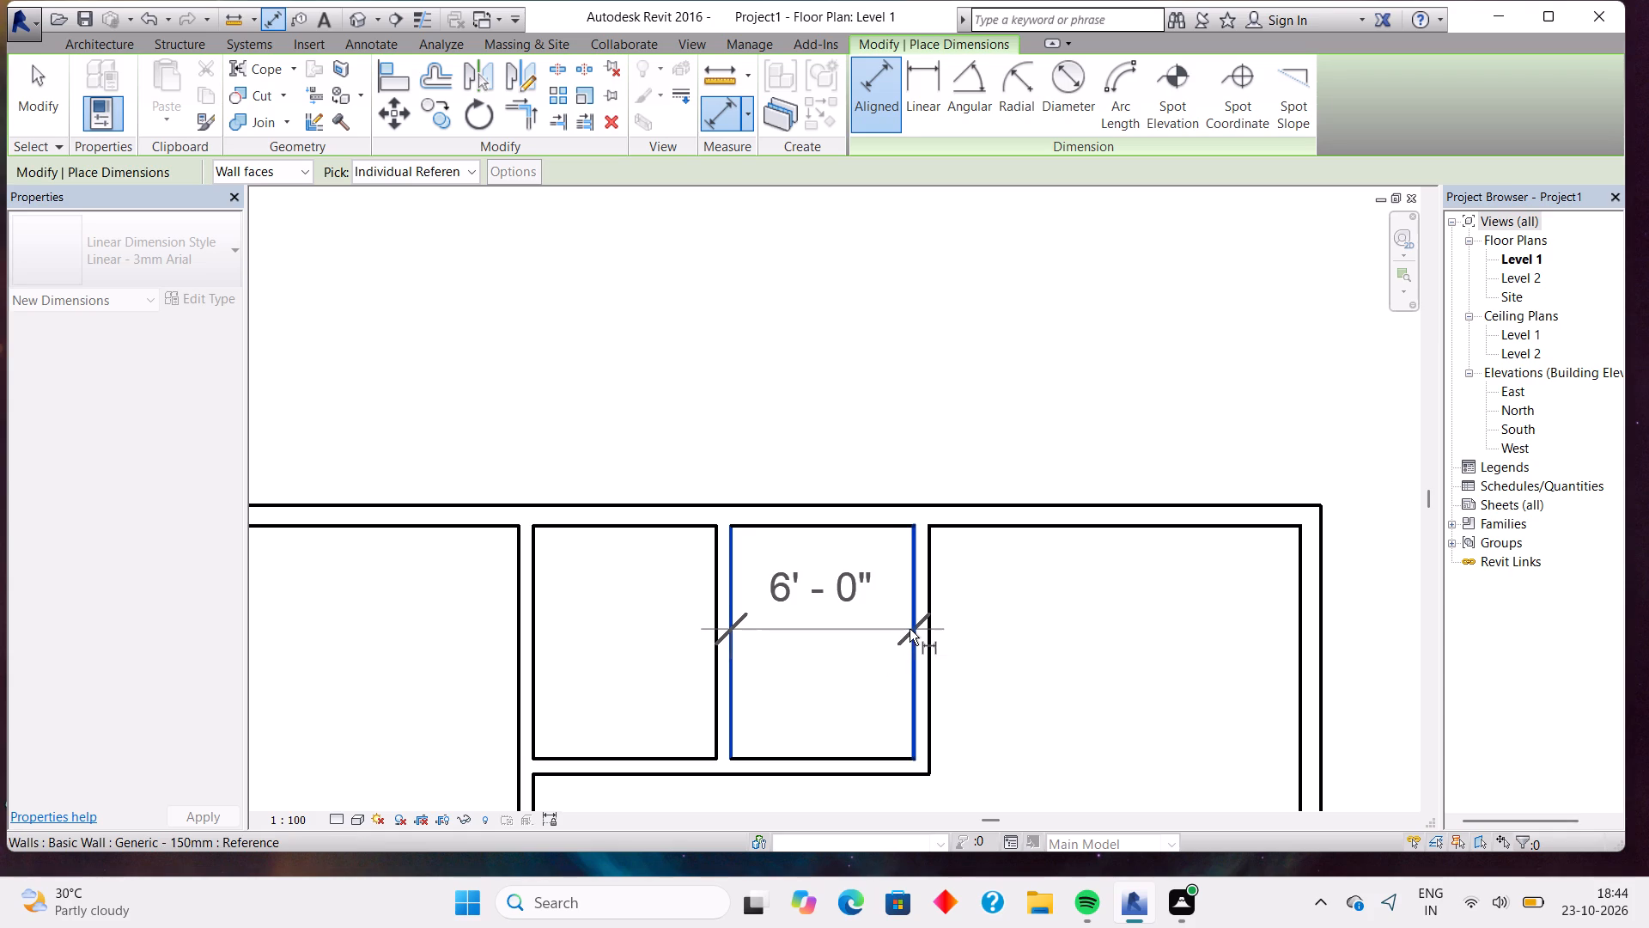
key(Escape)
key(Escape)
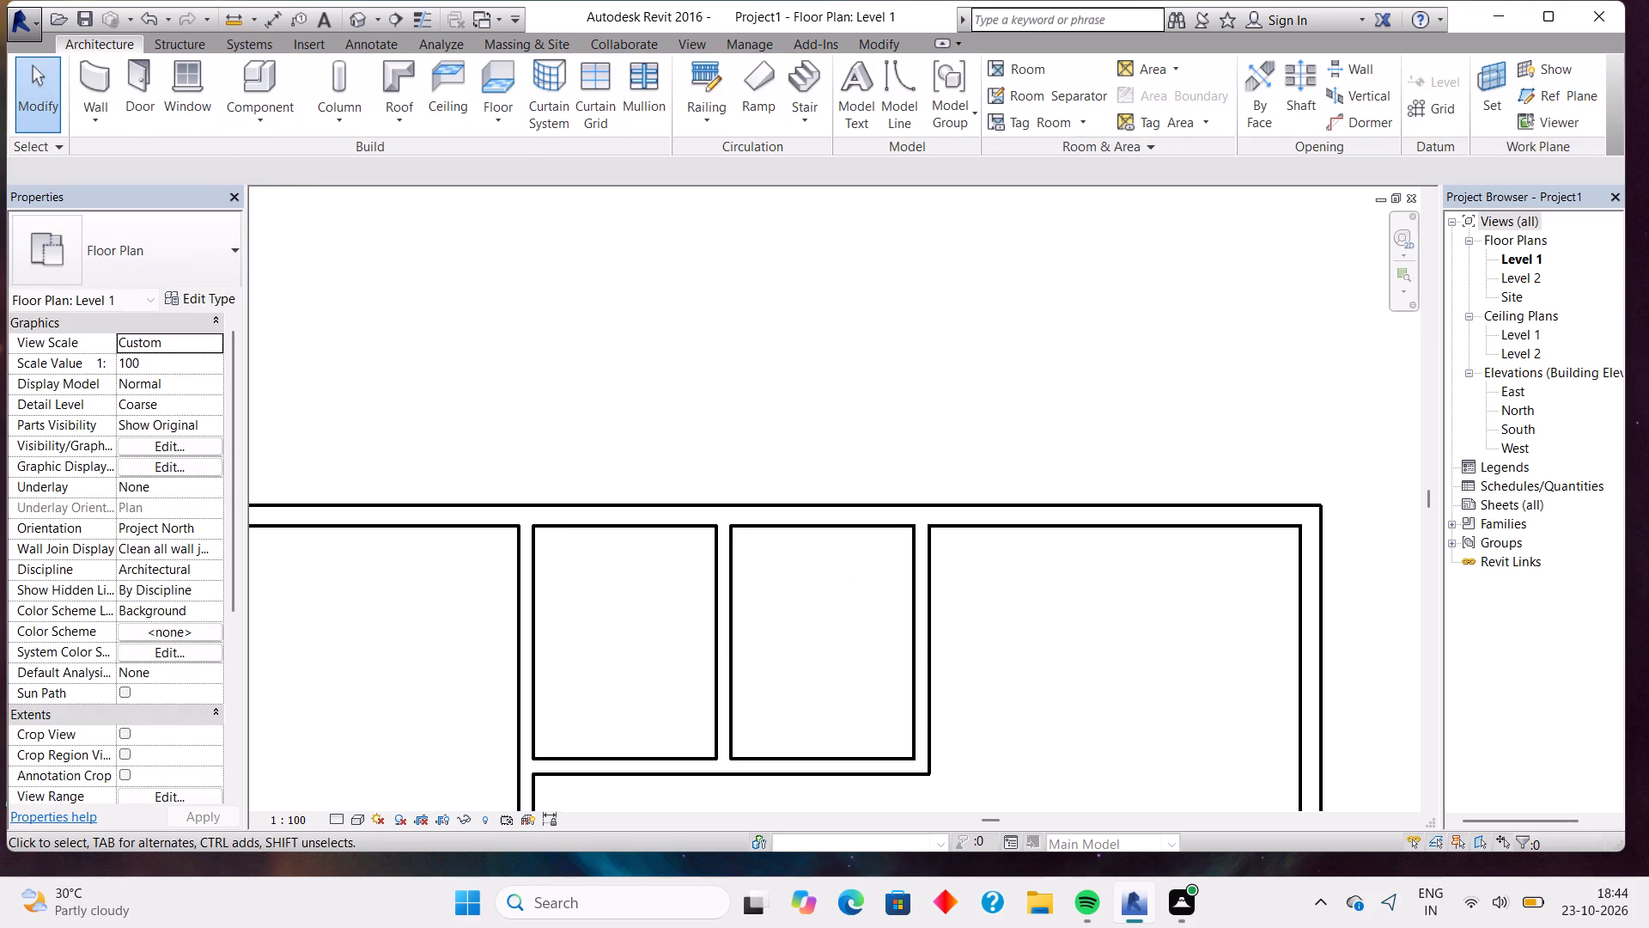
Draw Generic - 150mm walls enclosing the north-east room: west from the exterior wall, level with the north-west room's south wall, and about 3'-10" north to the small room's corner.
scroll(857, 623, down, 1)
middle_drag(857, 623, 795, 485)
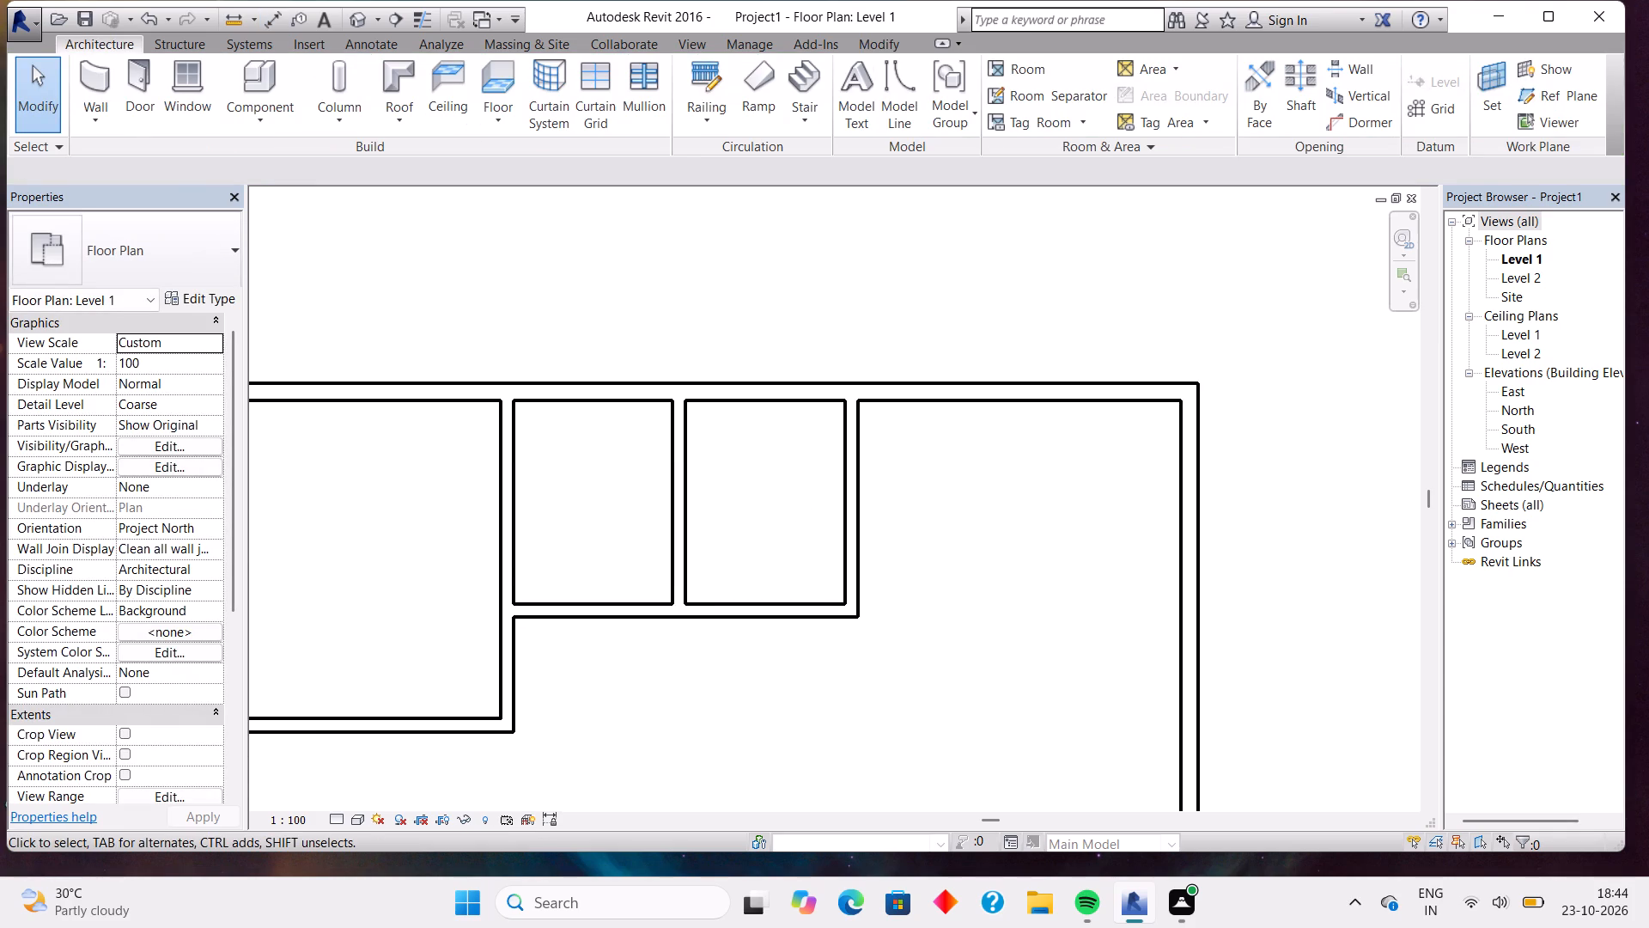
click(75, 78)
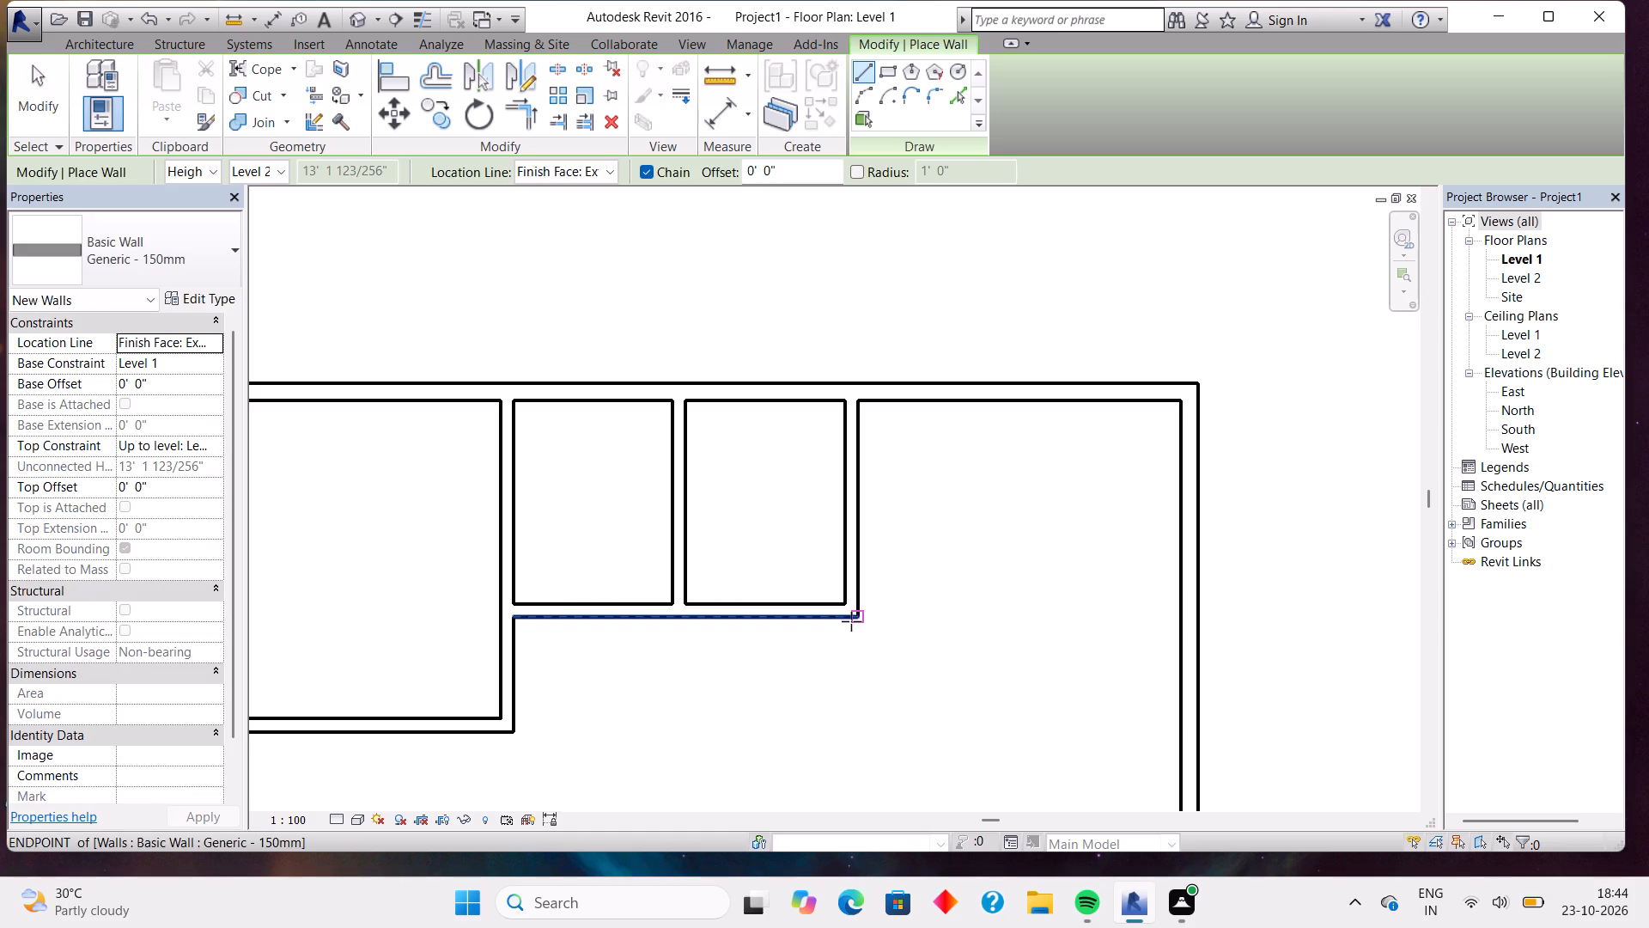
click(1175, 725)
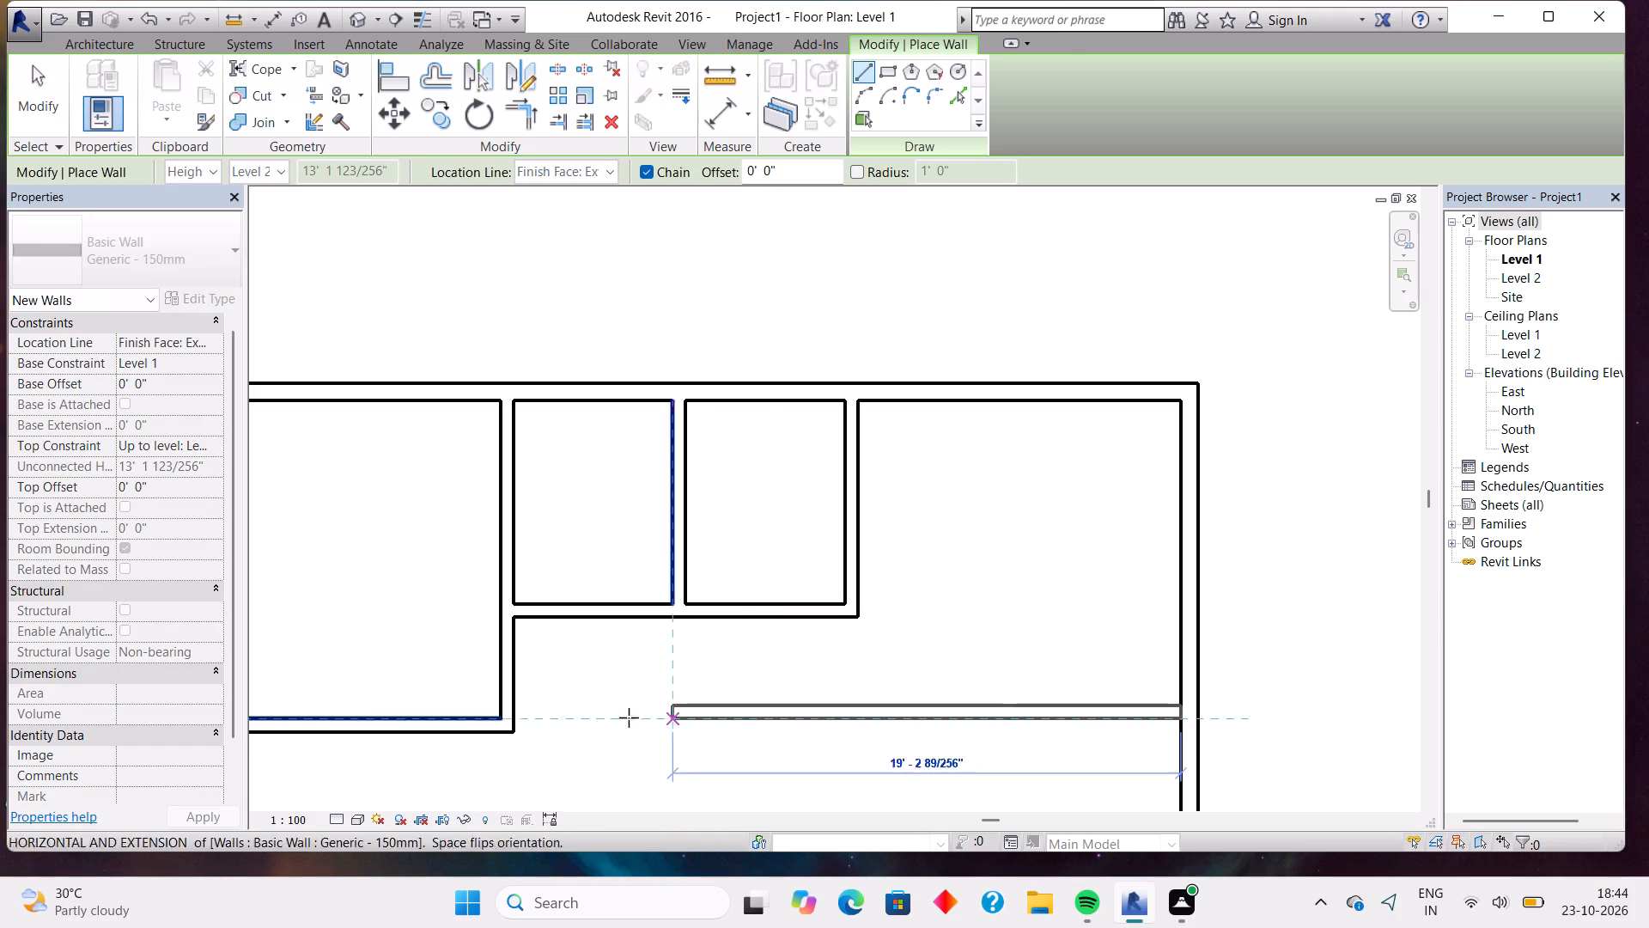
key(space)
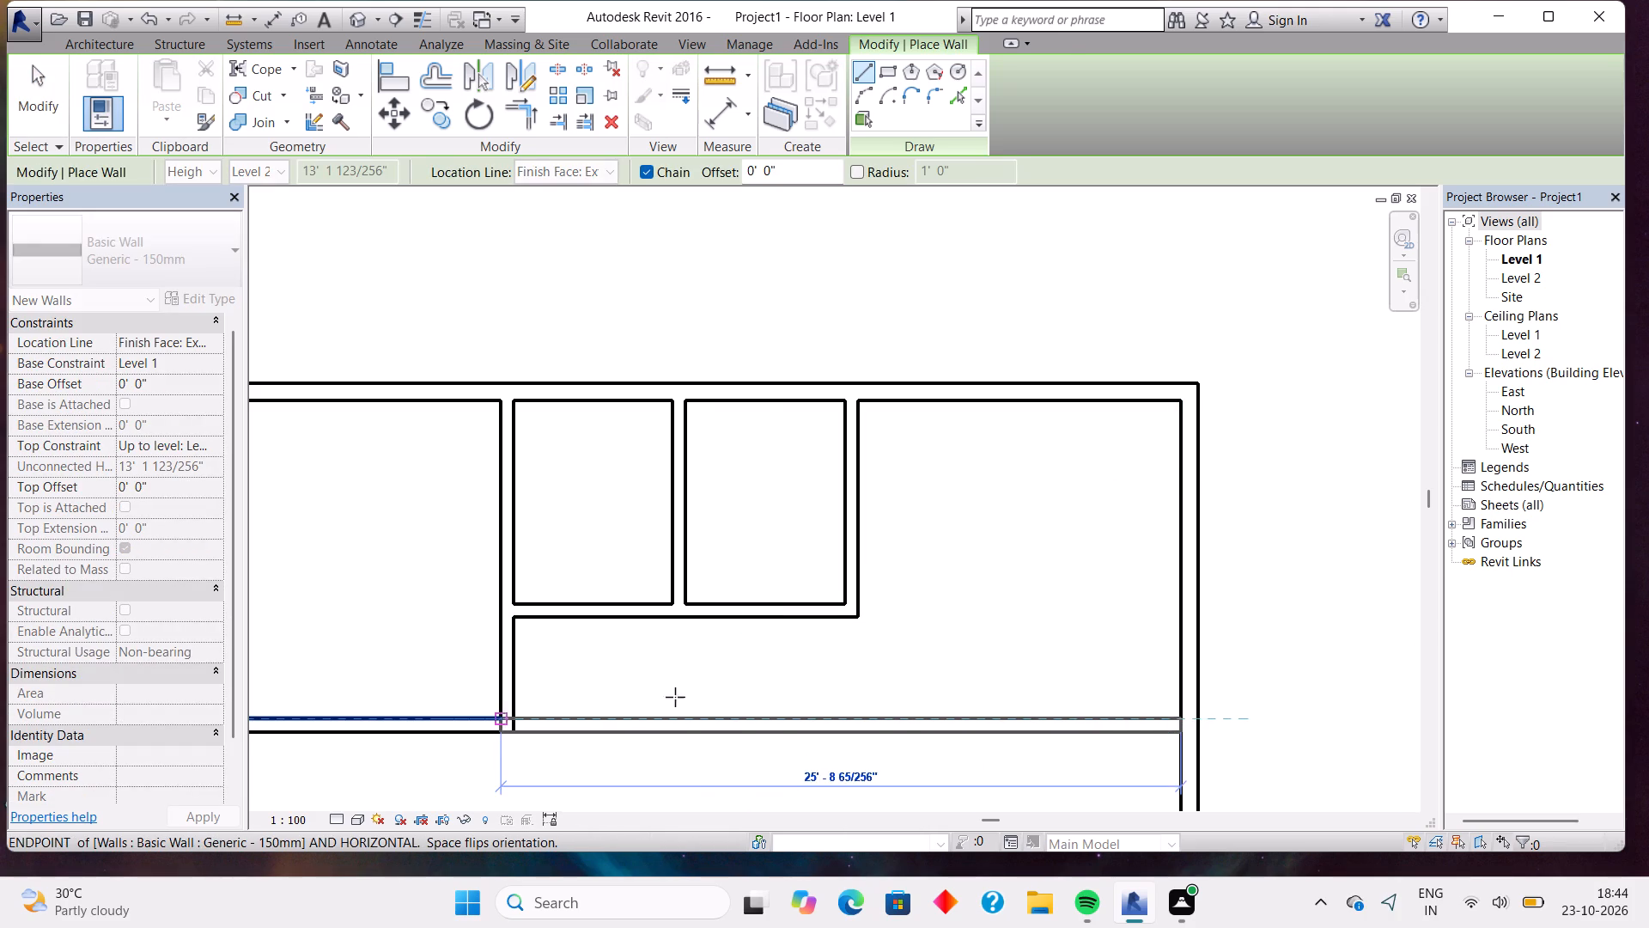
click(863, 724)
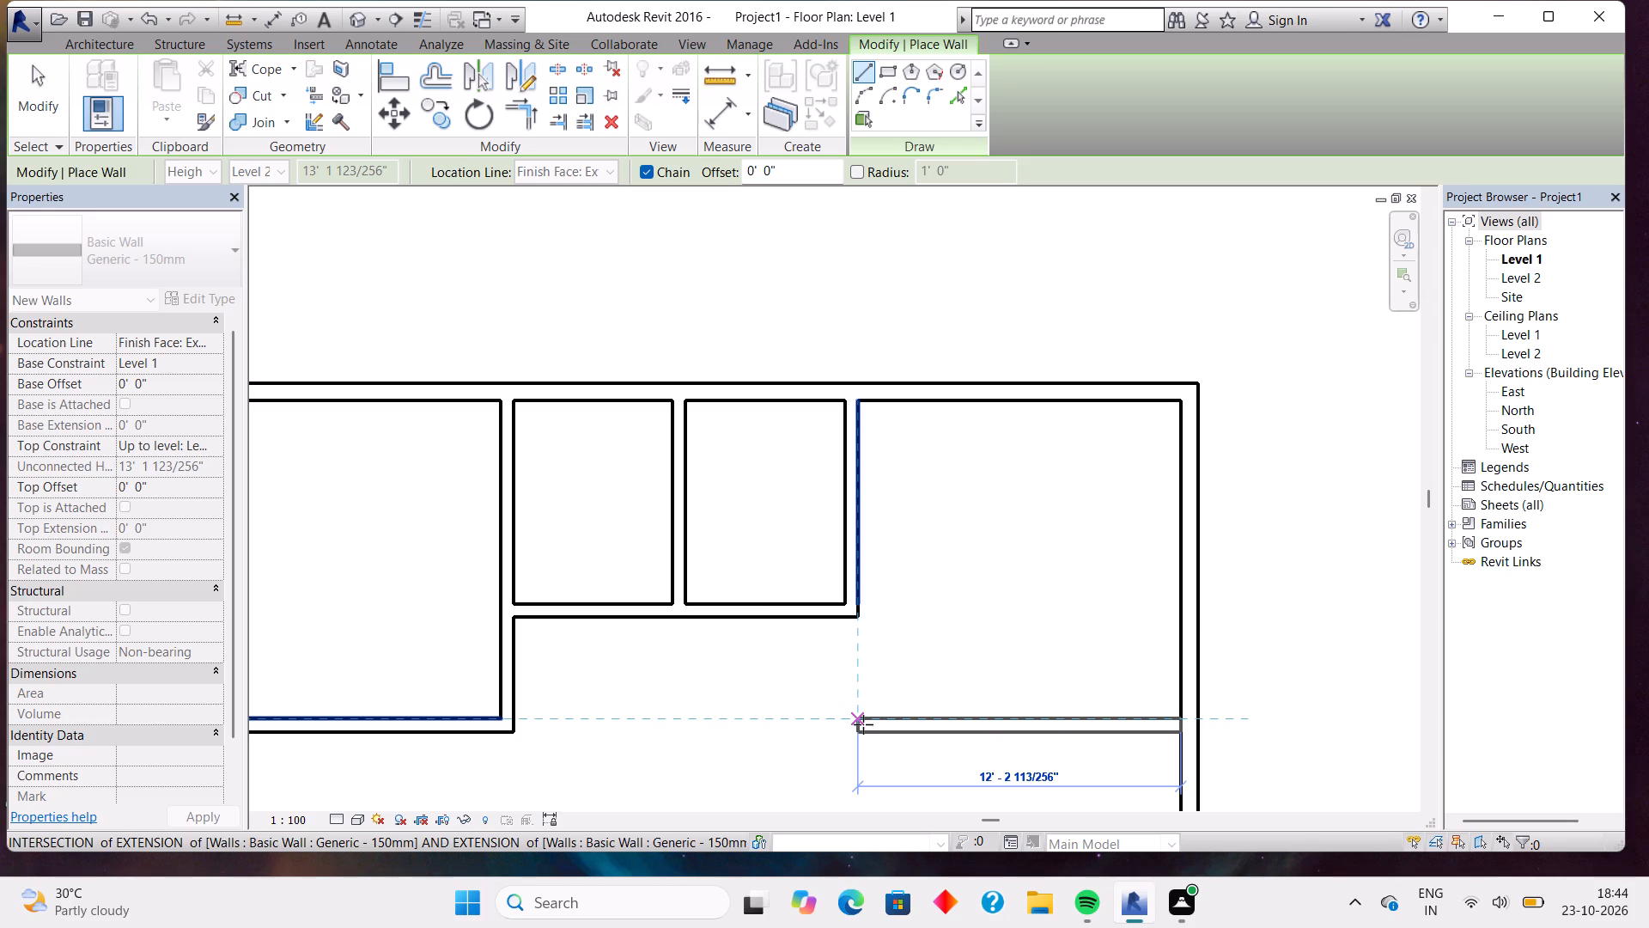
click(862, 620)
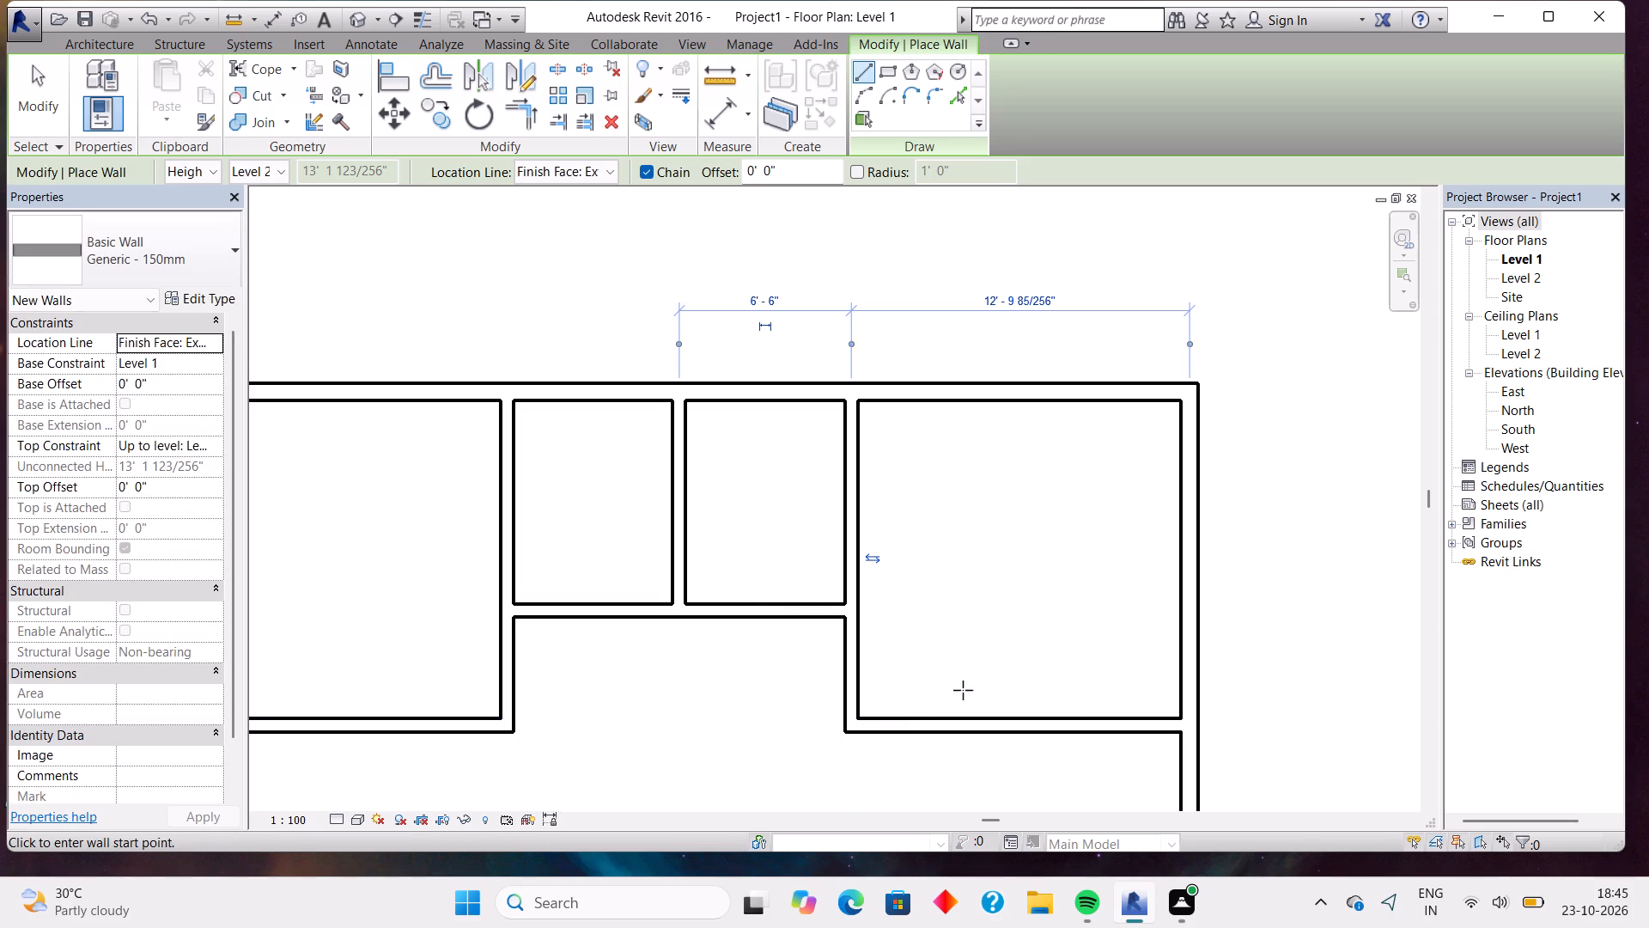
key(Escape)
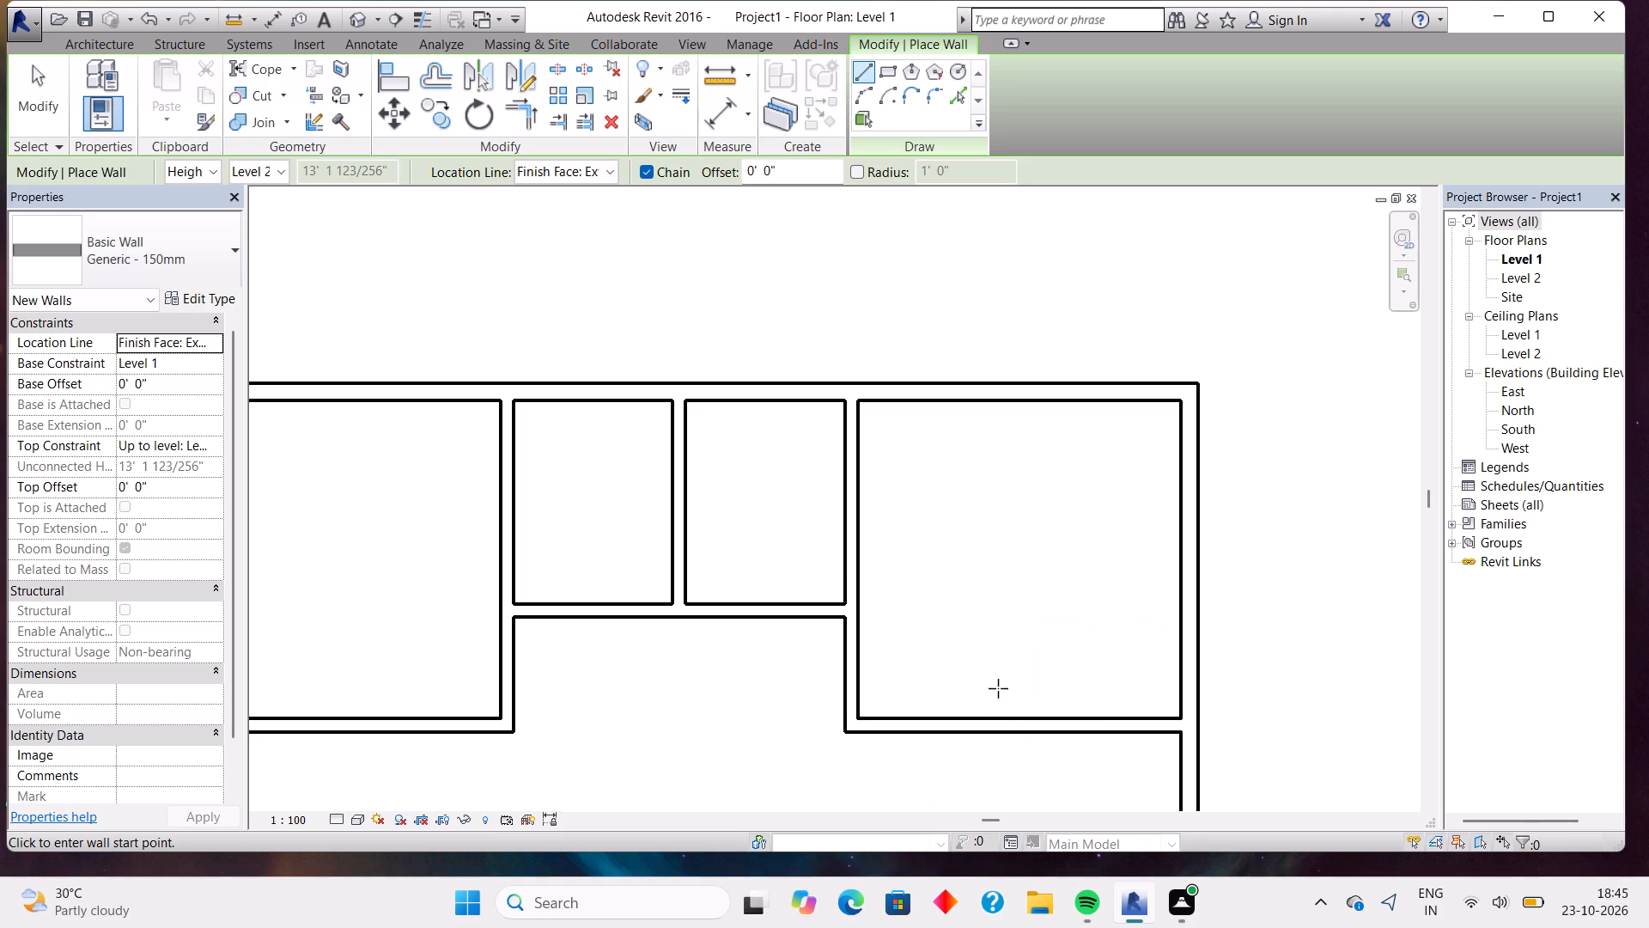
Draw Generic - 150mm walls for a room below the north-west room: 12'-0" east from the west exterior wall and 12'-0" north to that room's south wall.
scroll(988, 650, down, 2)
middle_drag(988, 650, 1086, 394)
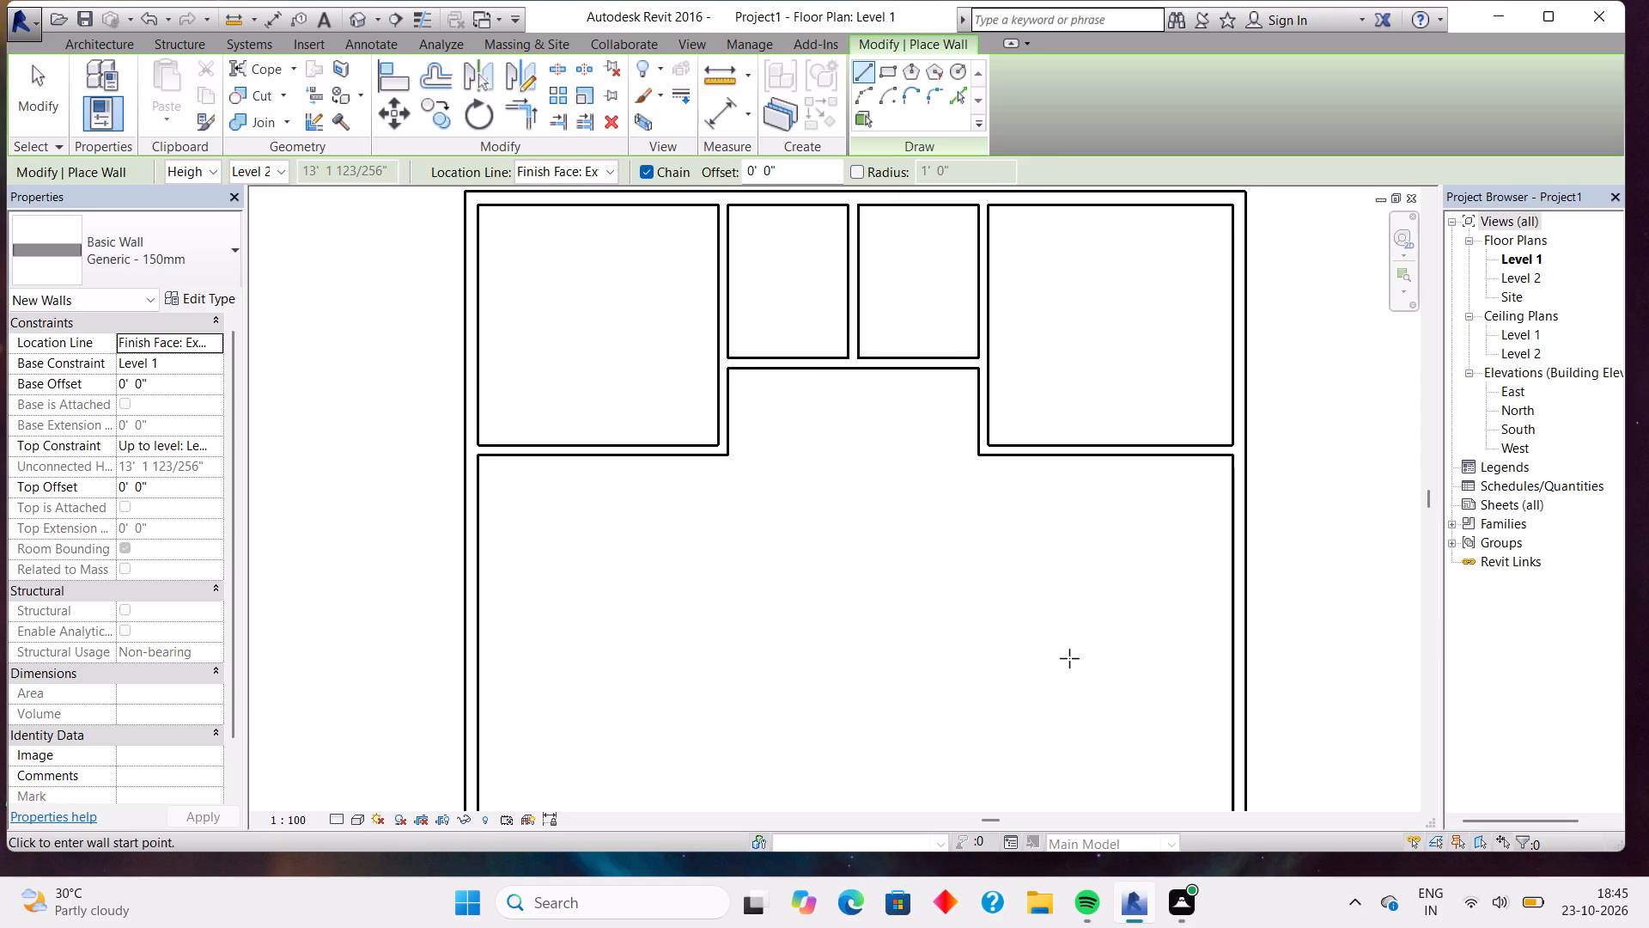
middle_drag(1065, 714, 1077, 517)
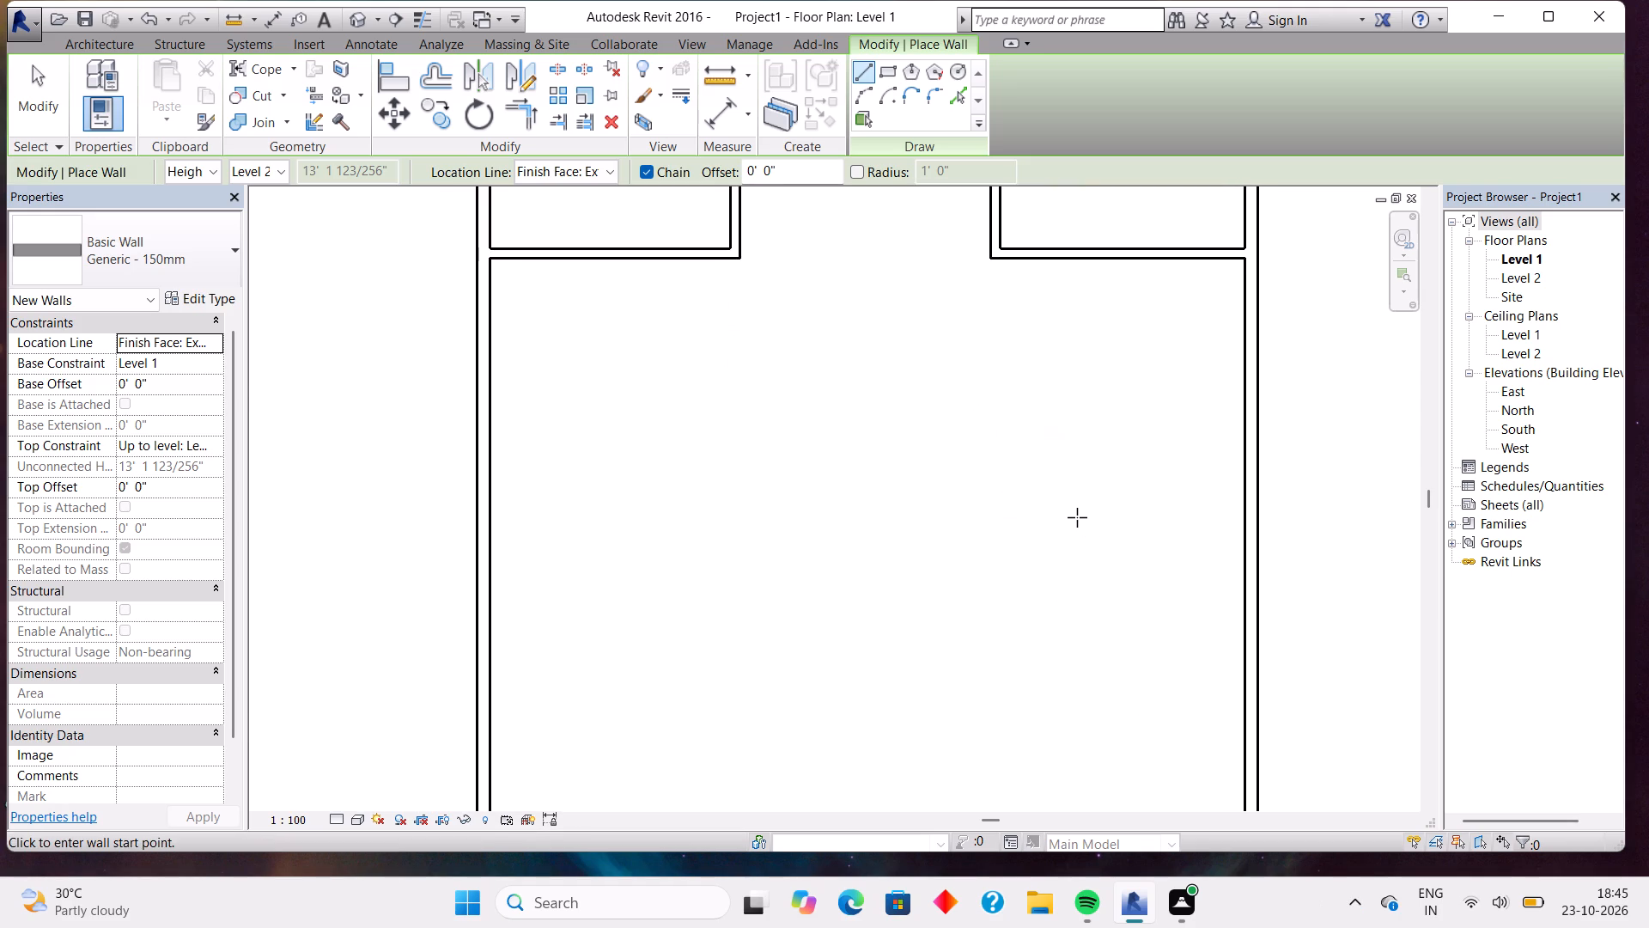
click(125, 47)
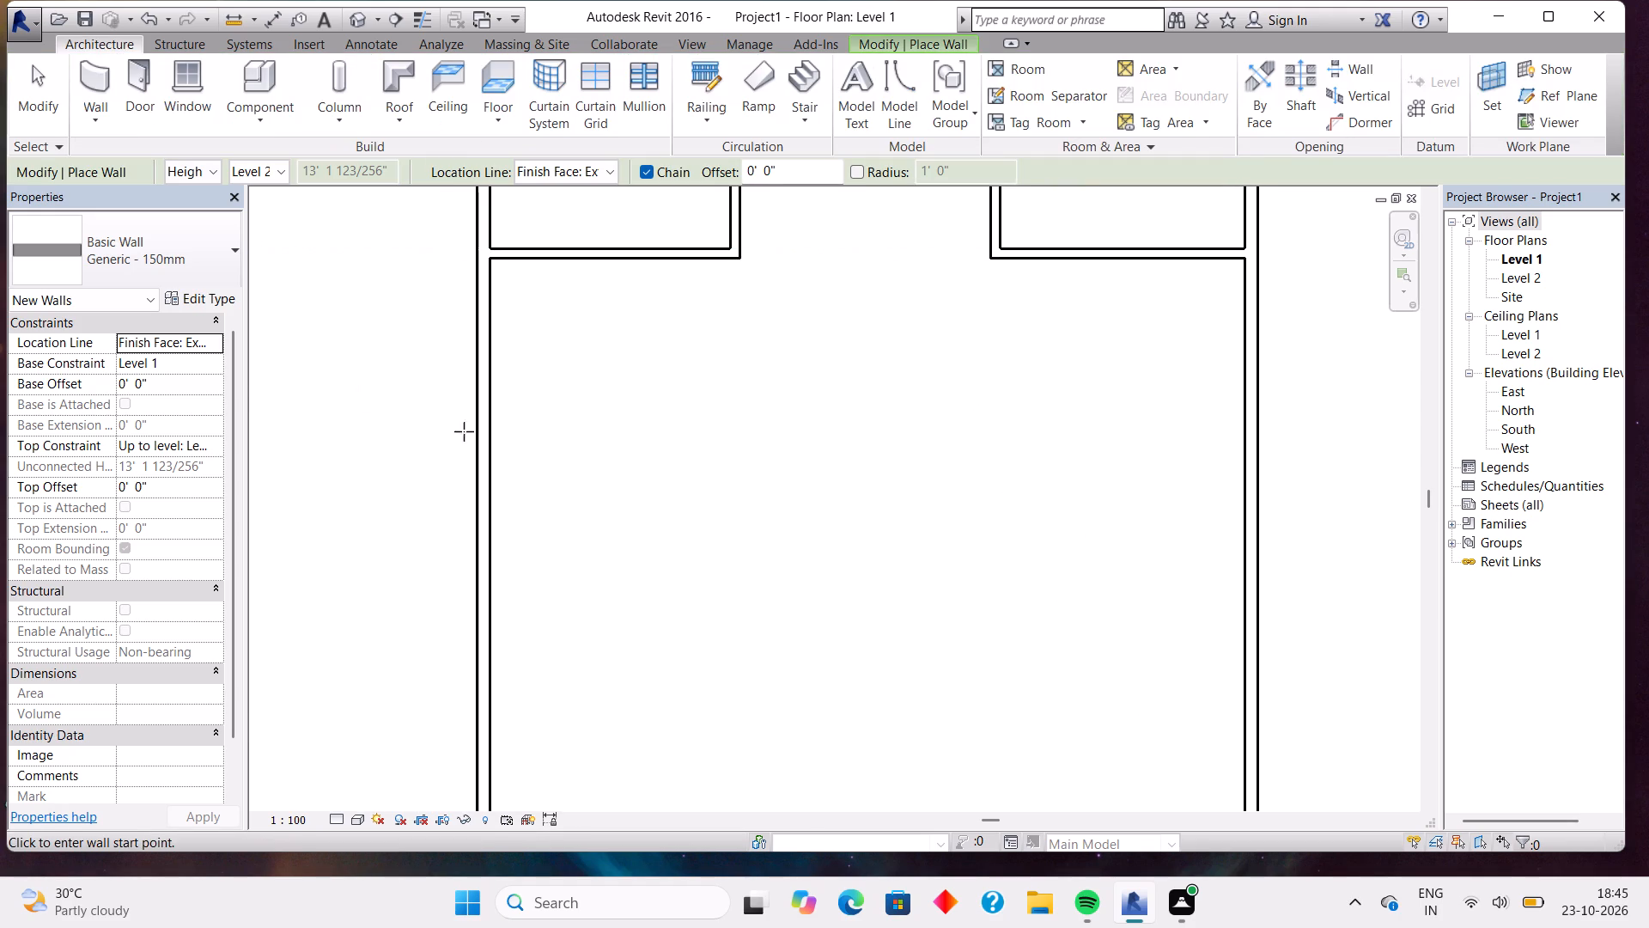
click(83, 83)
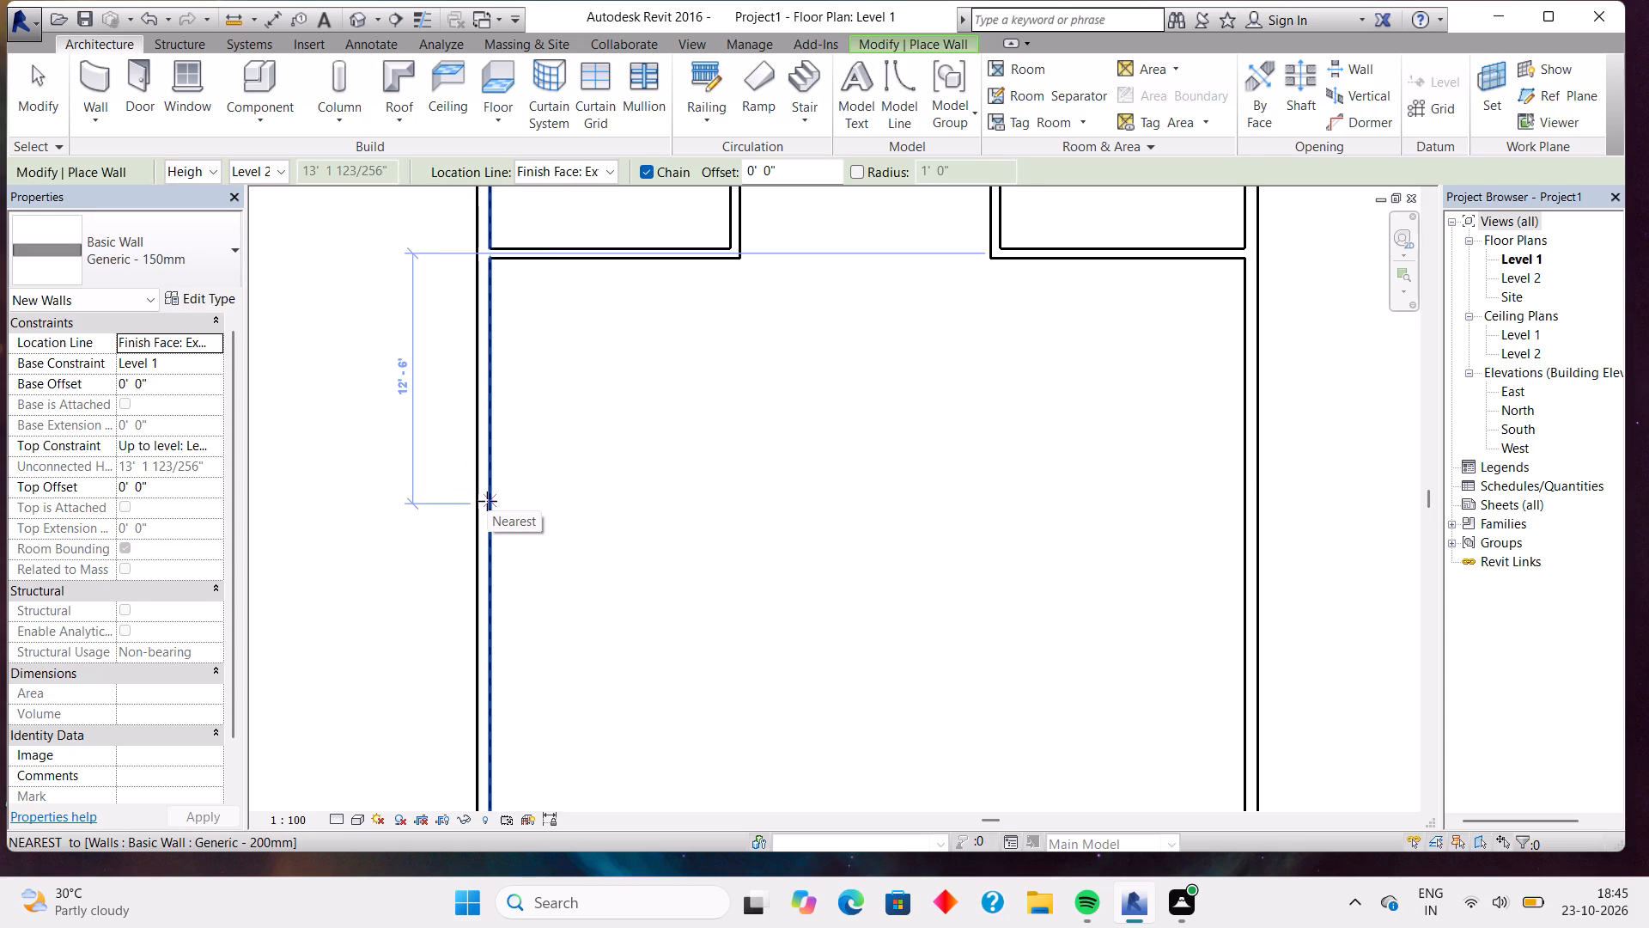
click(487, 501)
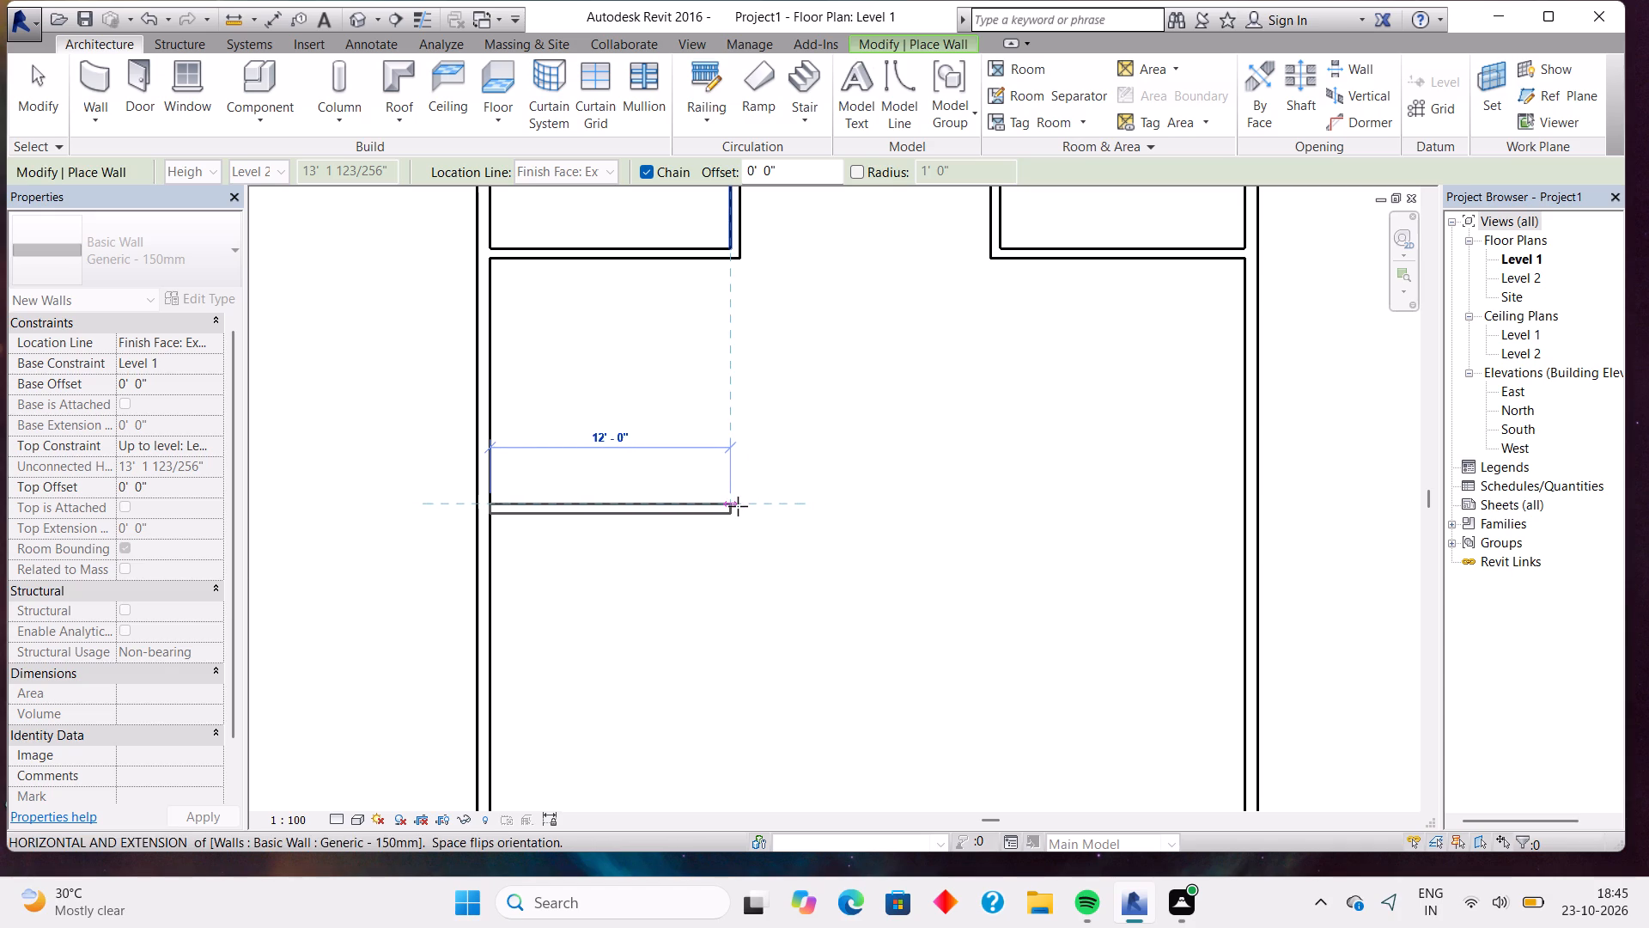
click(738, 506)
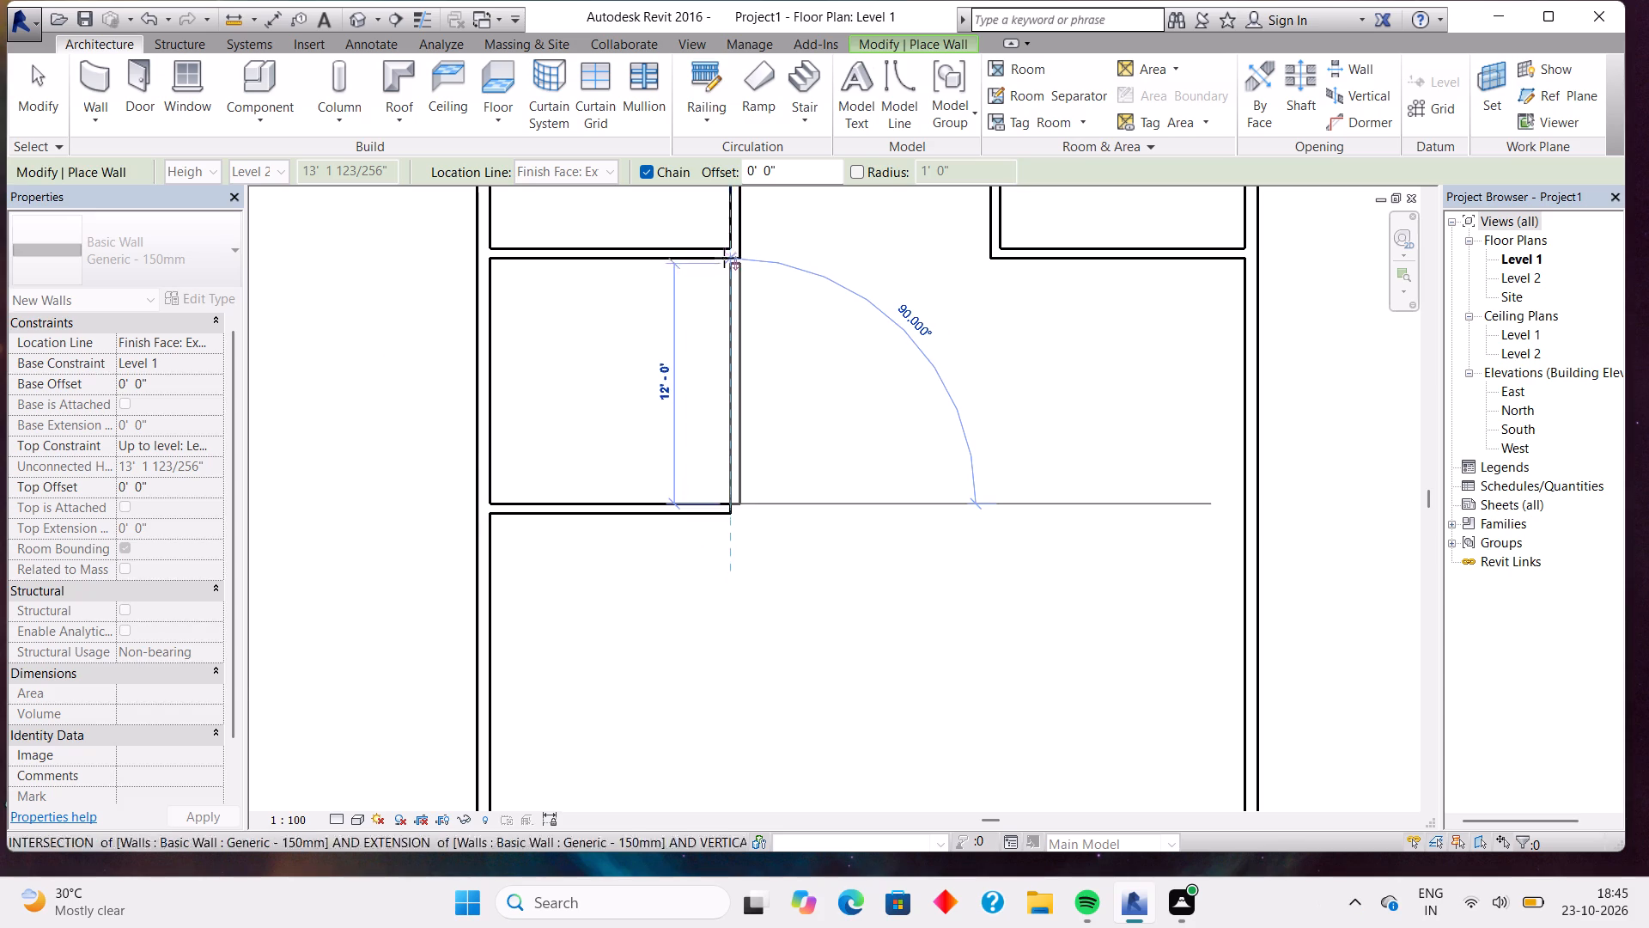
click(724, 258)
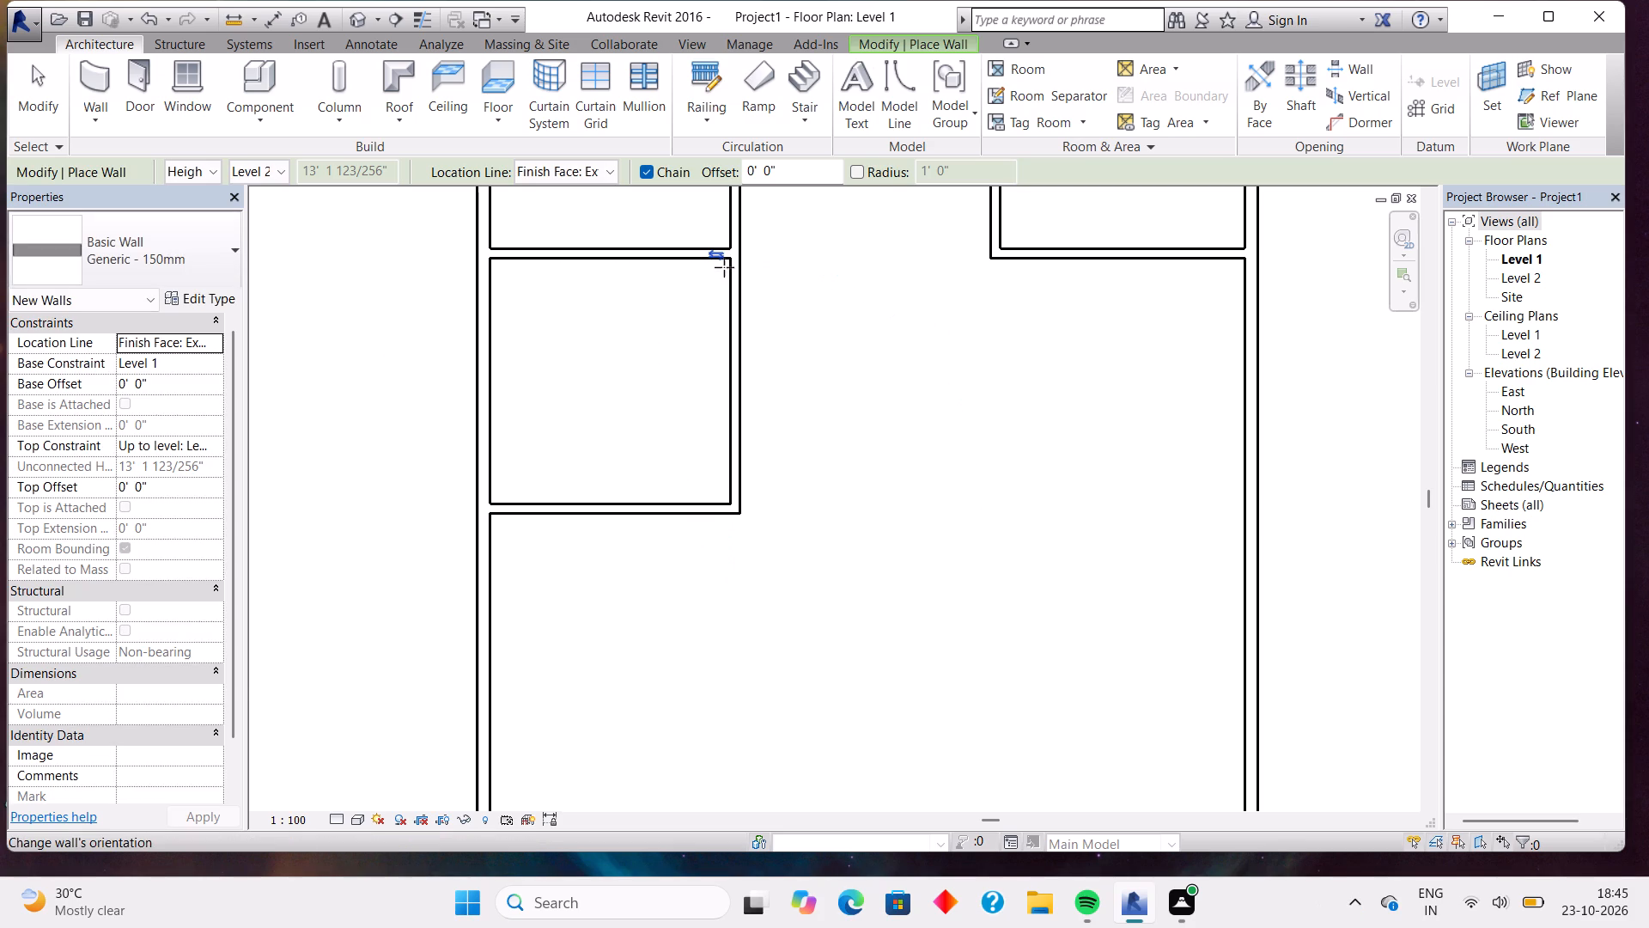
key(Escape)
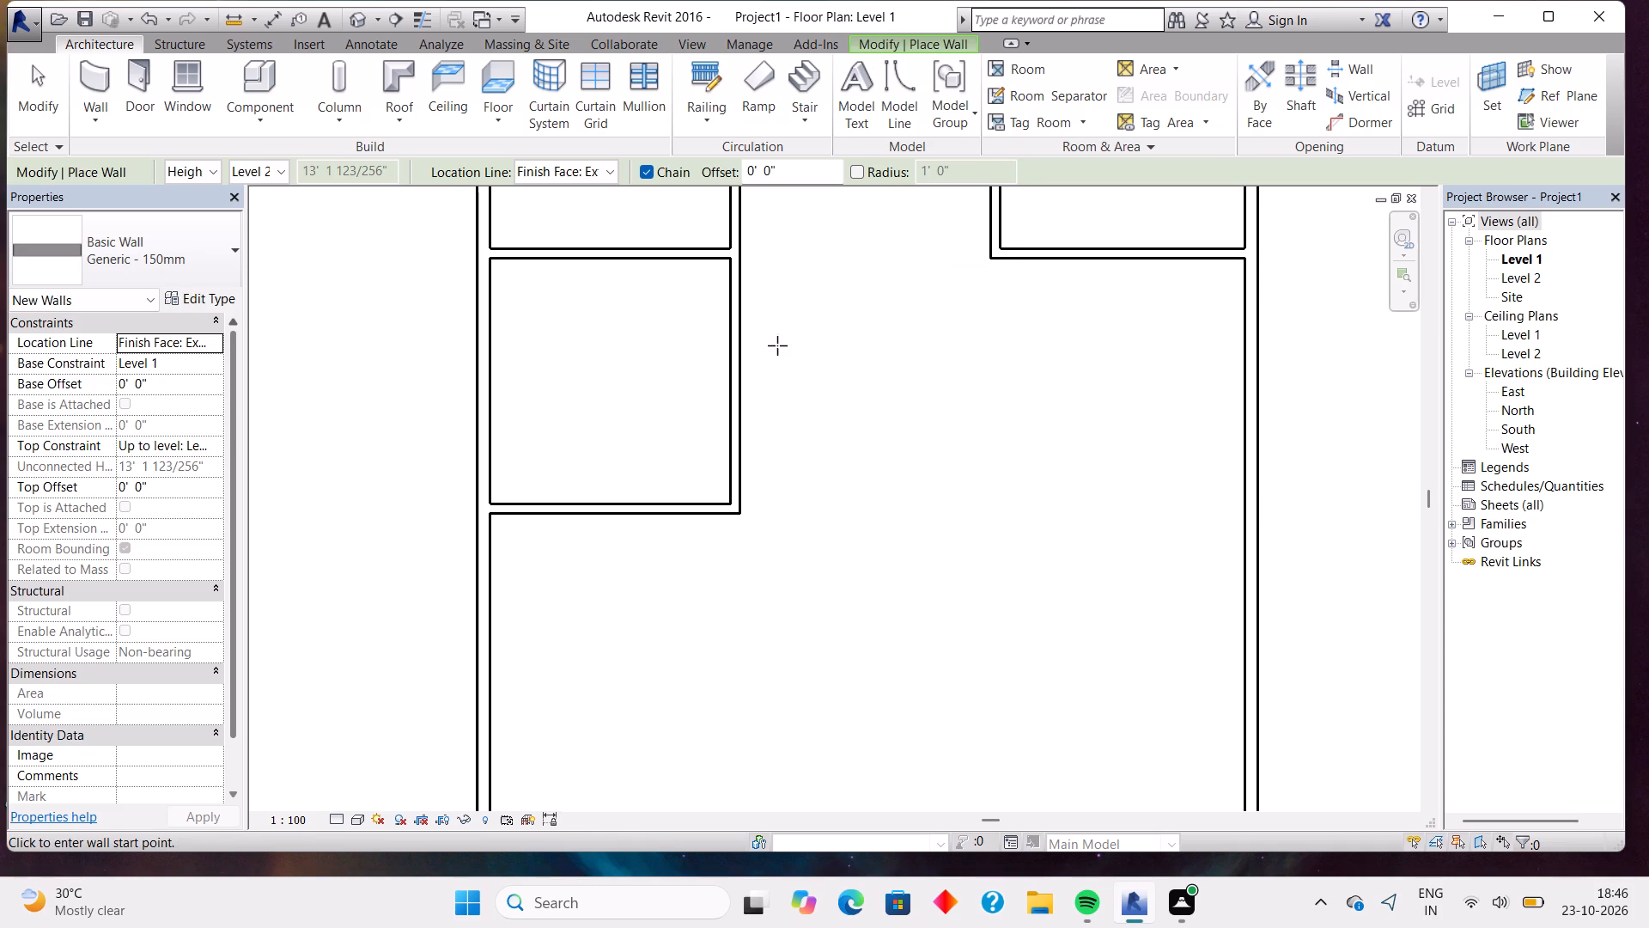
key(Escape)
key(Escape)
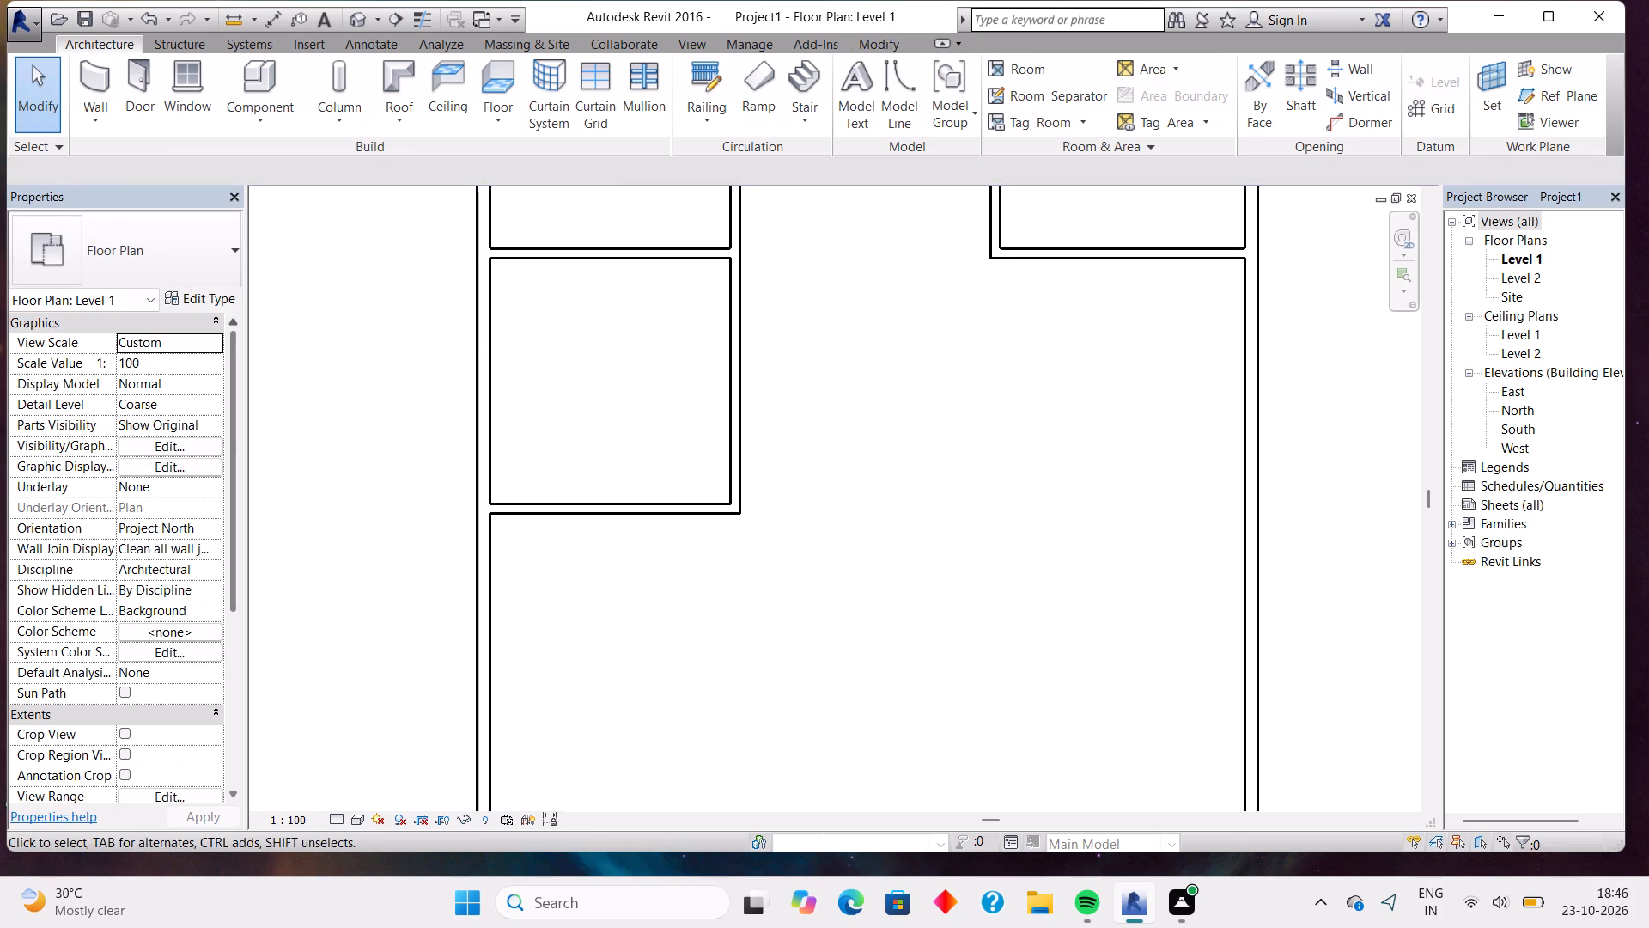
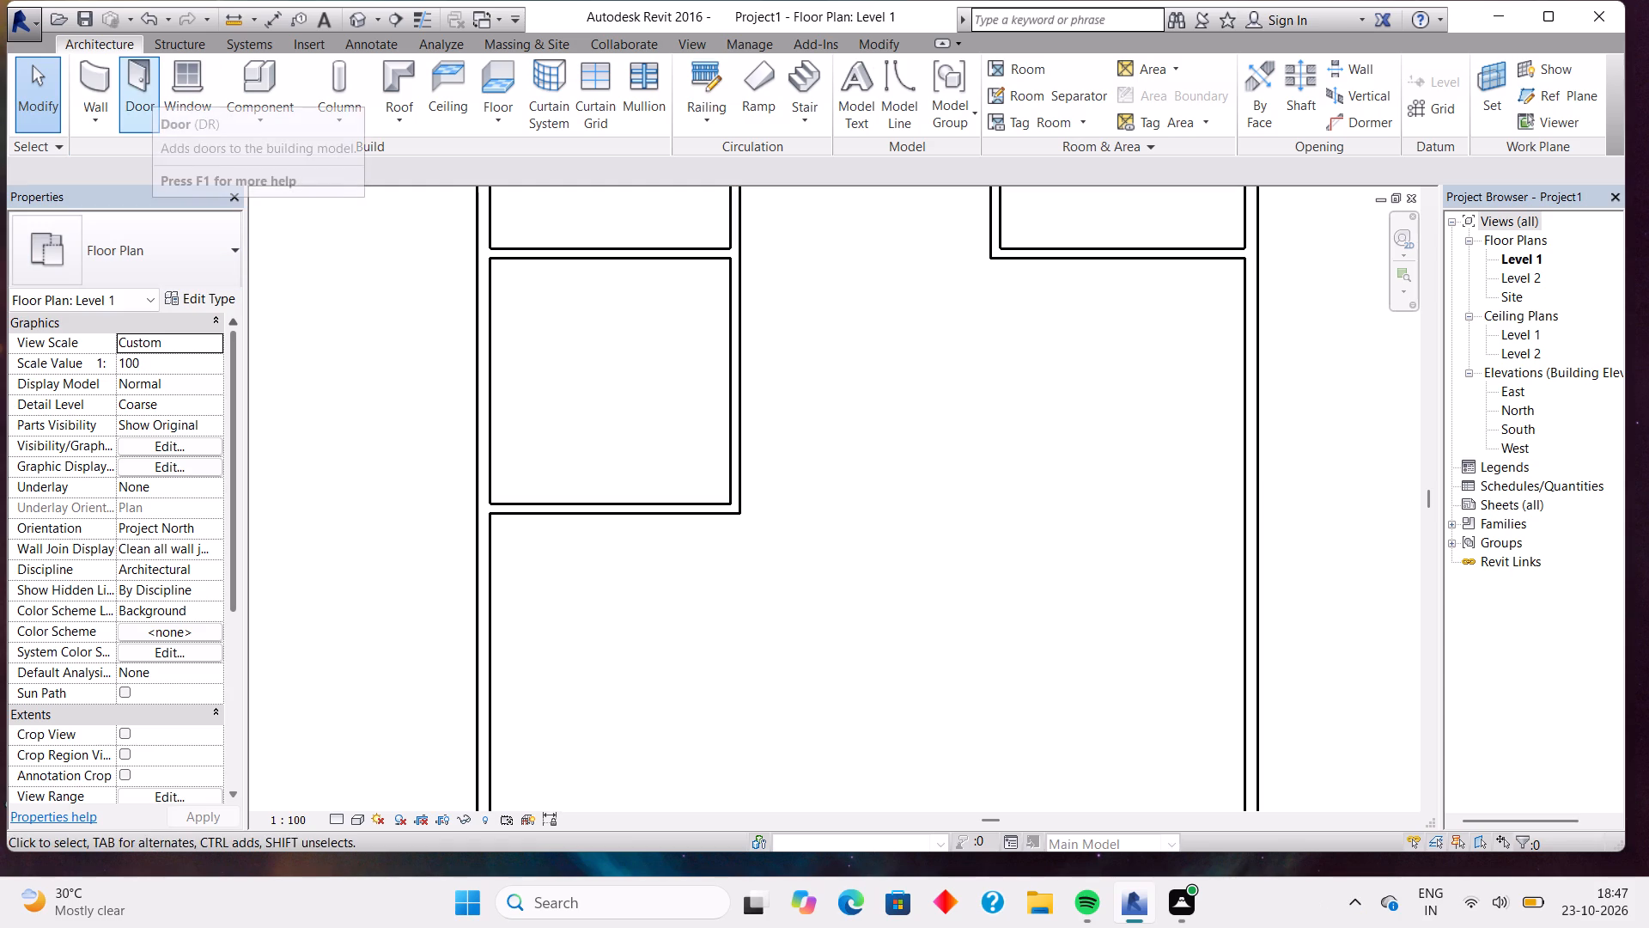
Check the inner north-south depth of the room below the north-west room with an aligned dimension between wall faces.
click(109, 79)
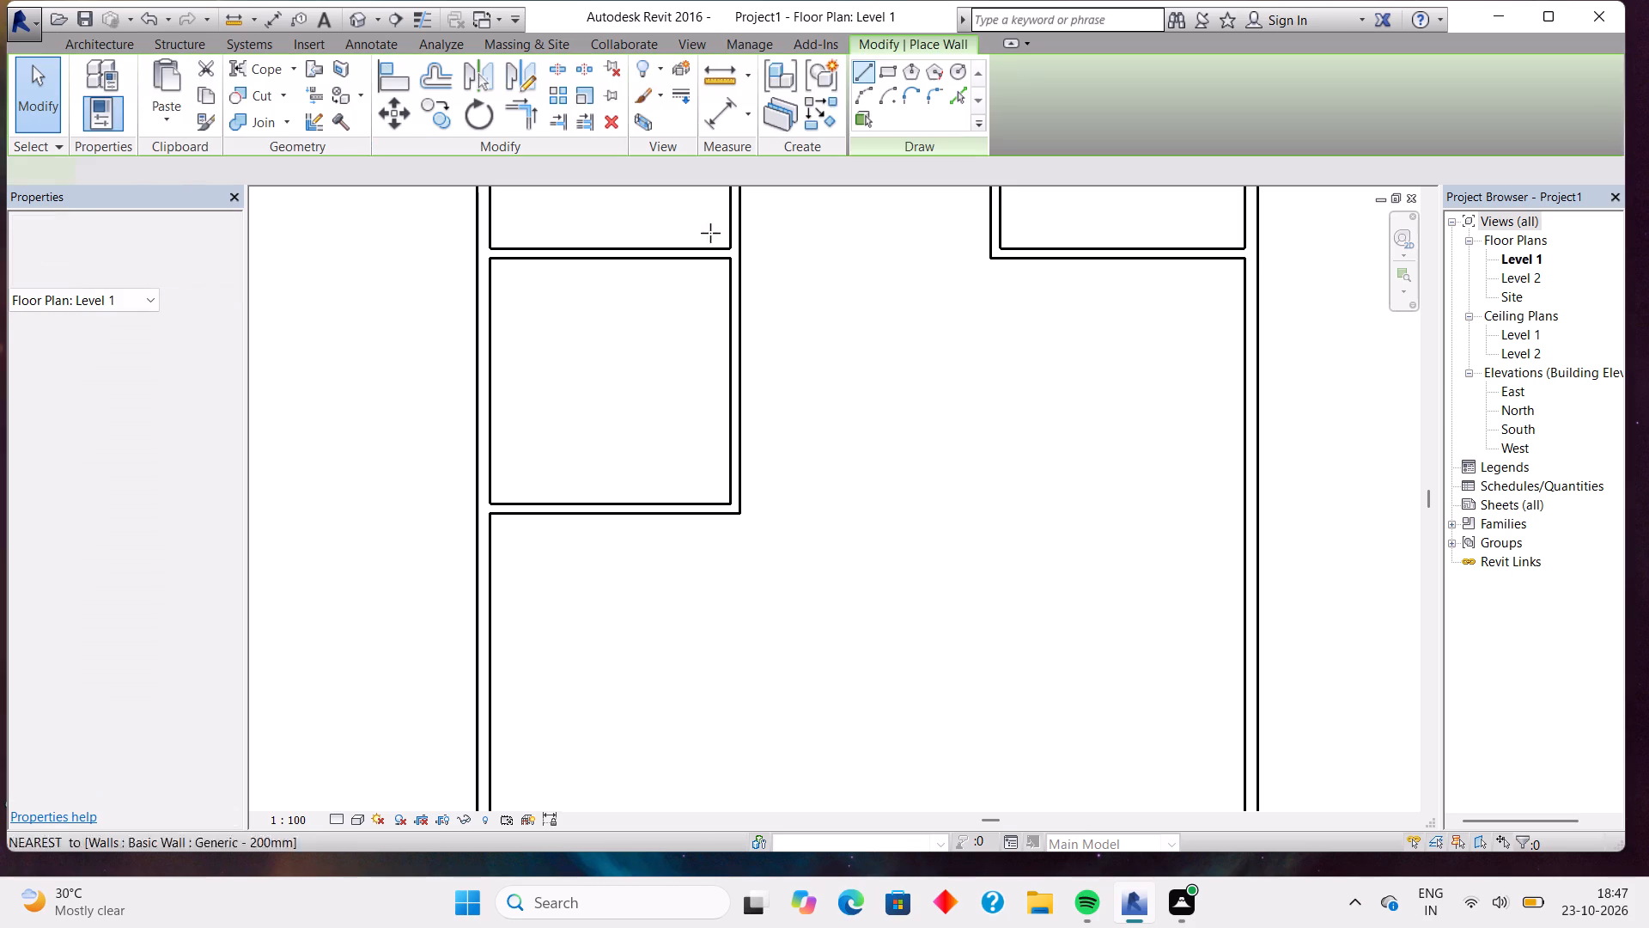
click(705, 119)
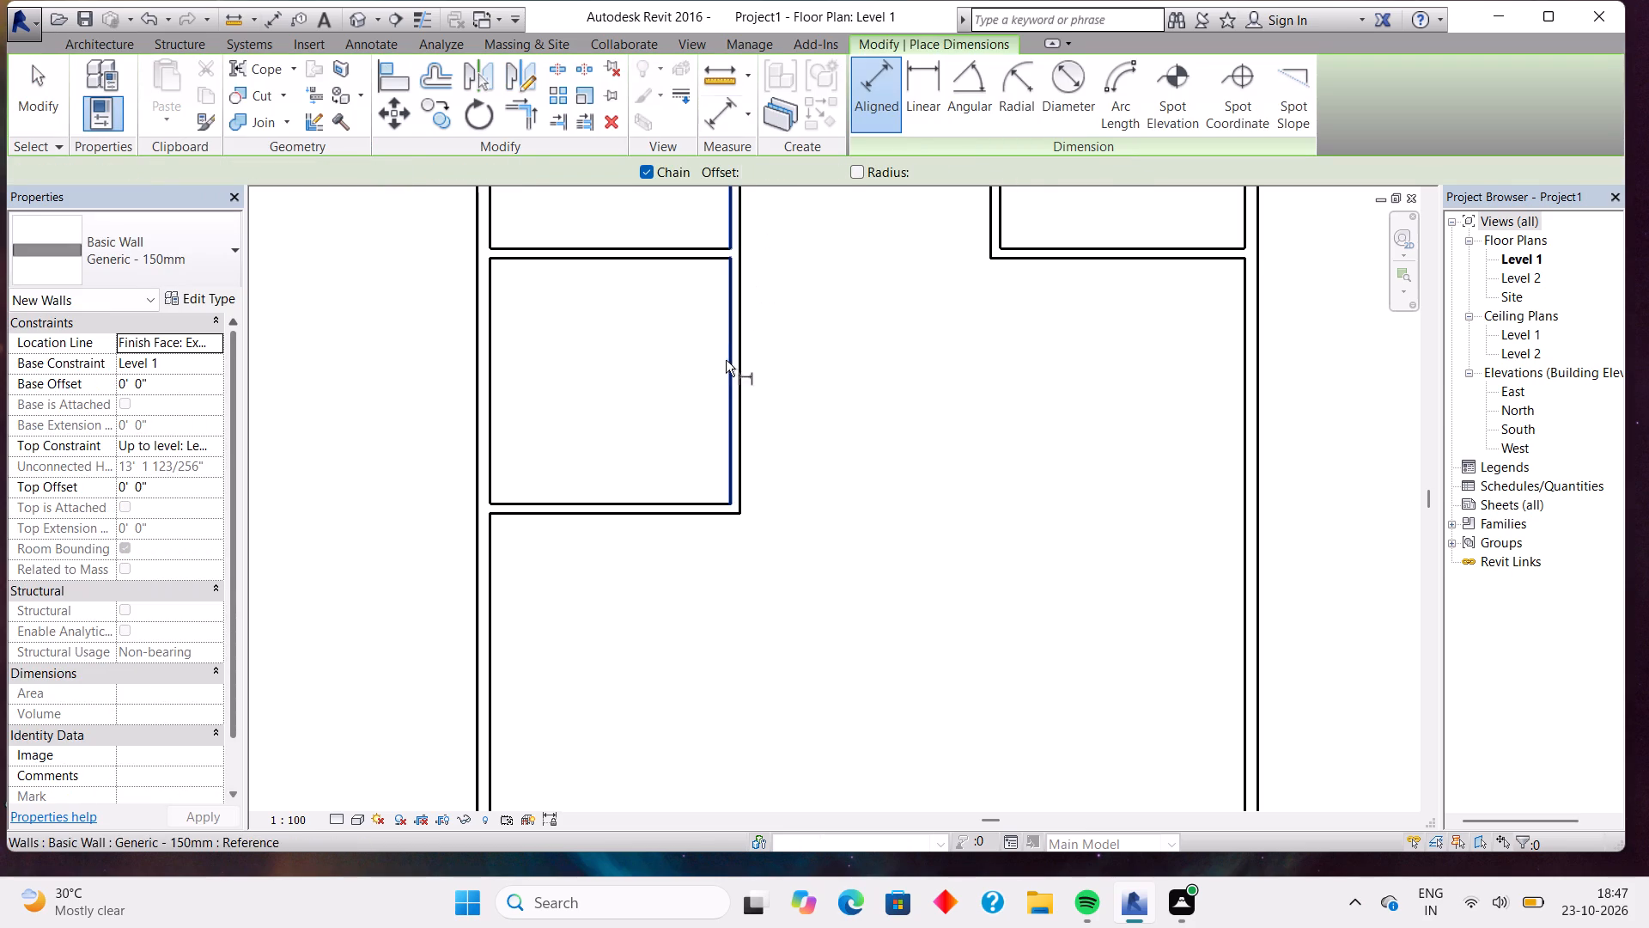
click(598, 265)
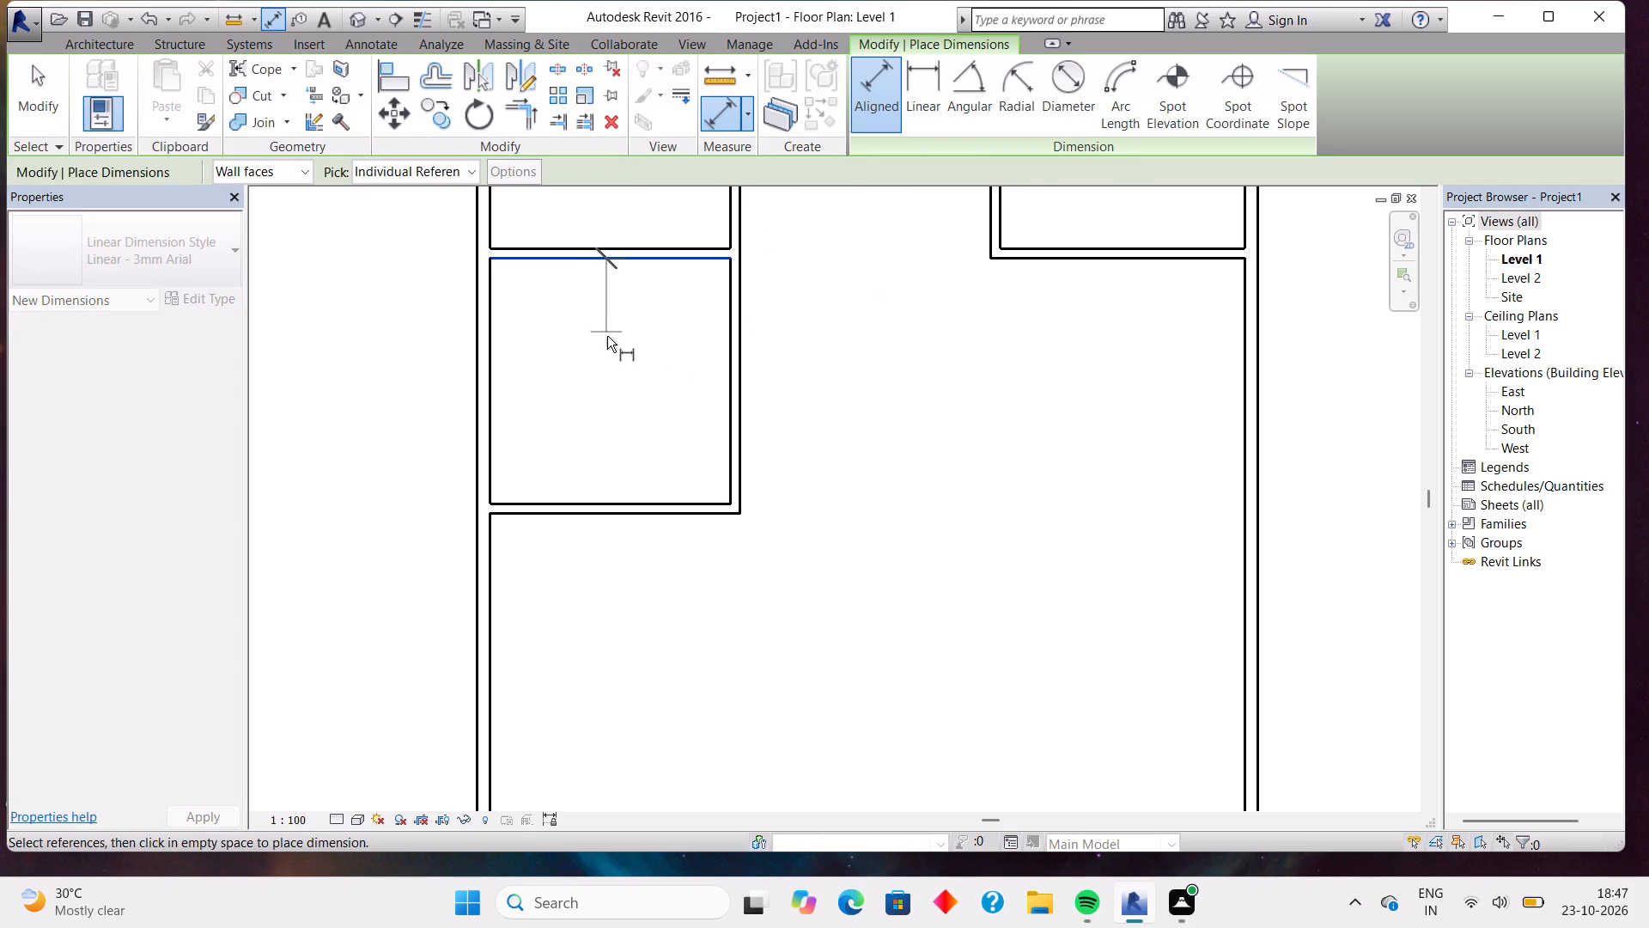
click(595, 503)
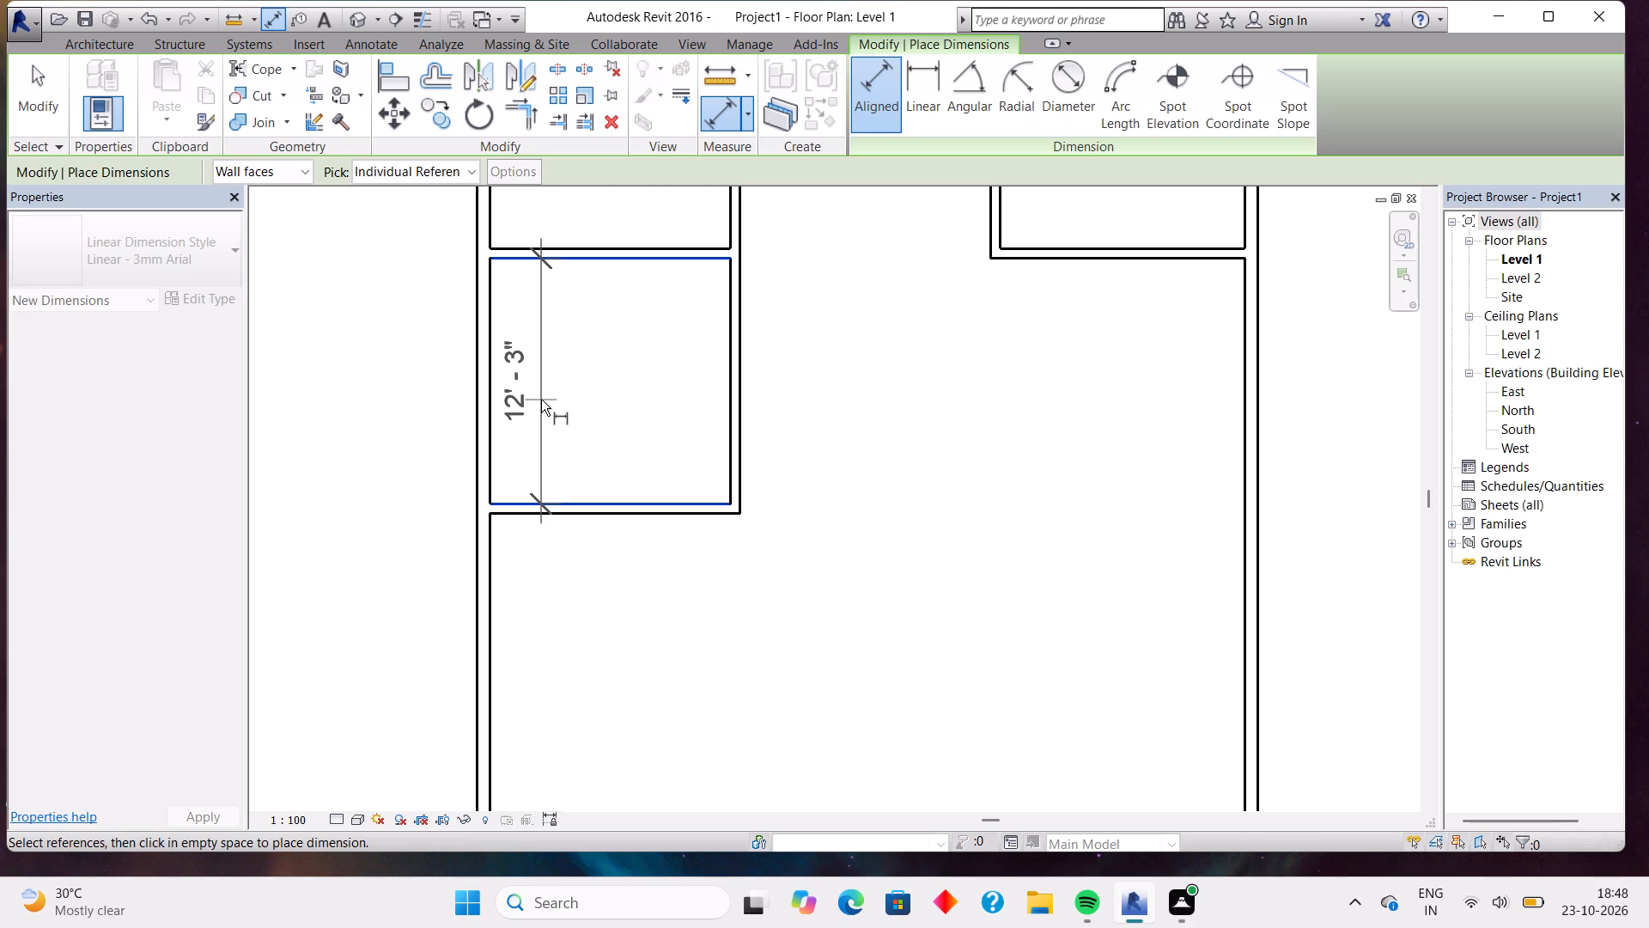
key(Escape)
key(Escape)
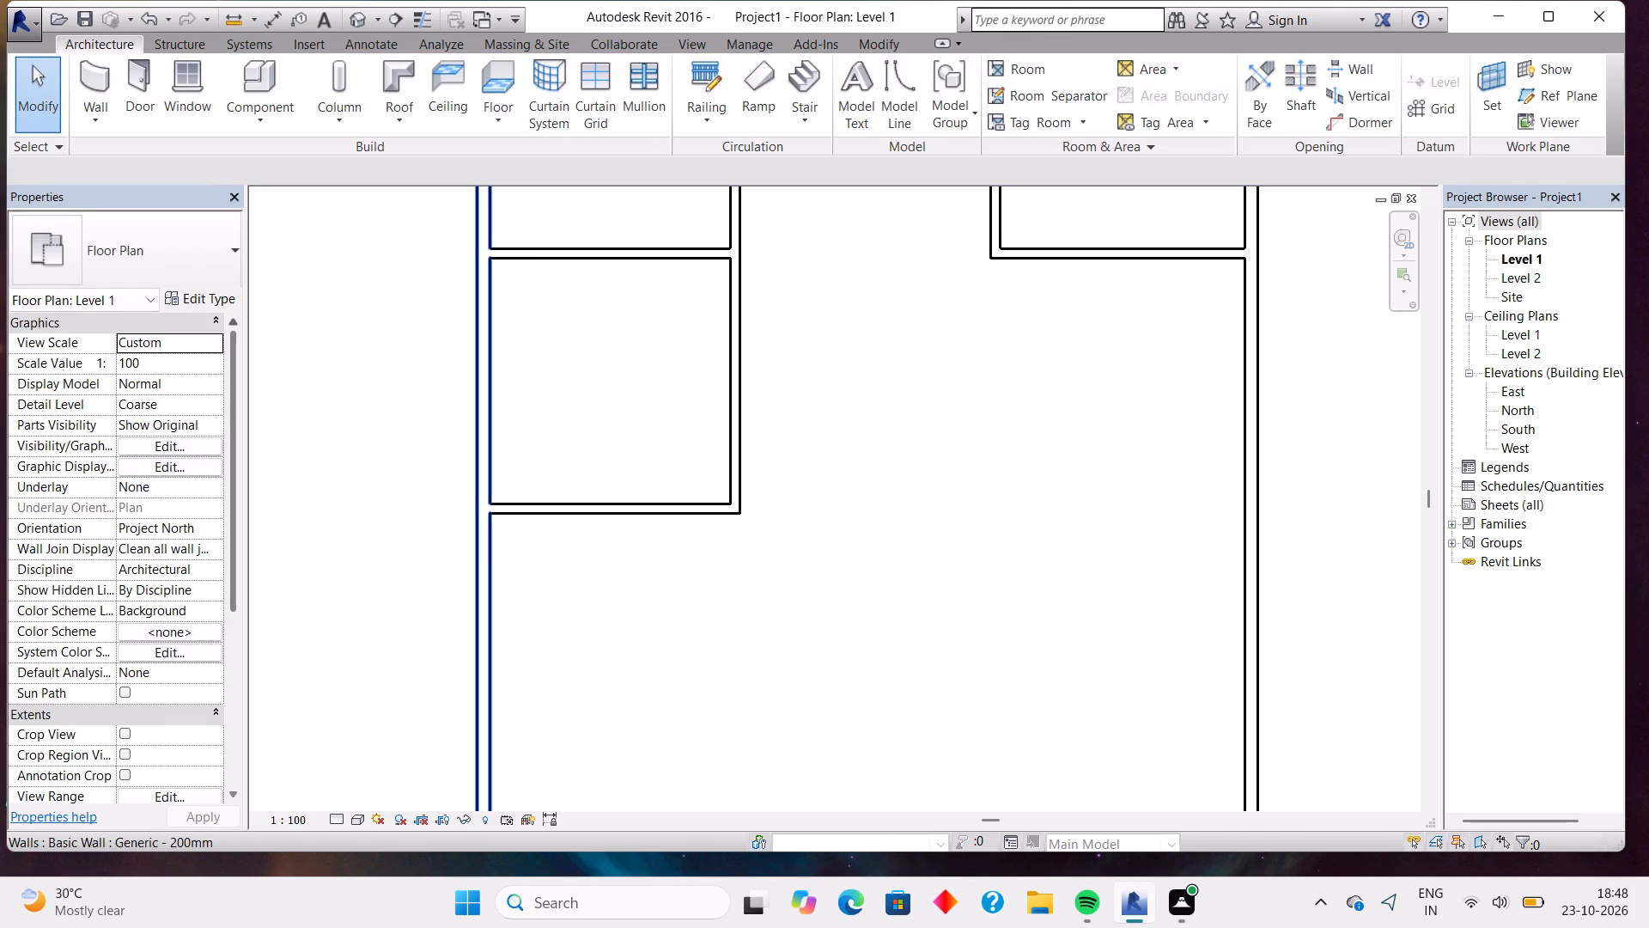
Check the same room's inner east-west width with an aligned dimension between wall faces.
click(82, 73)
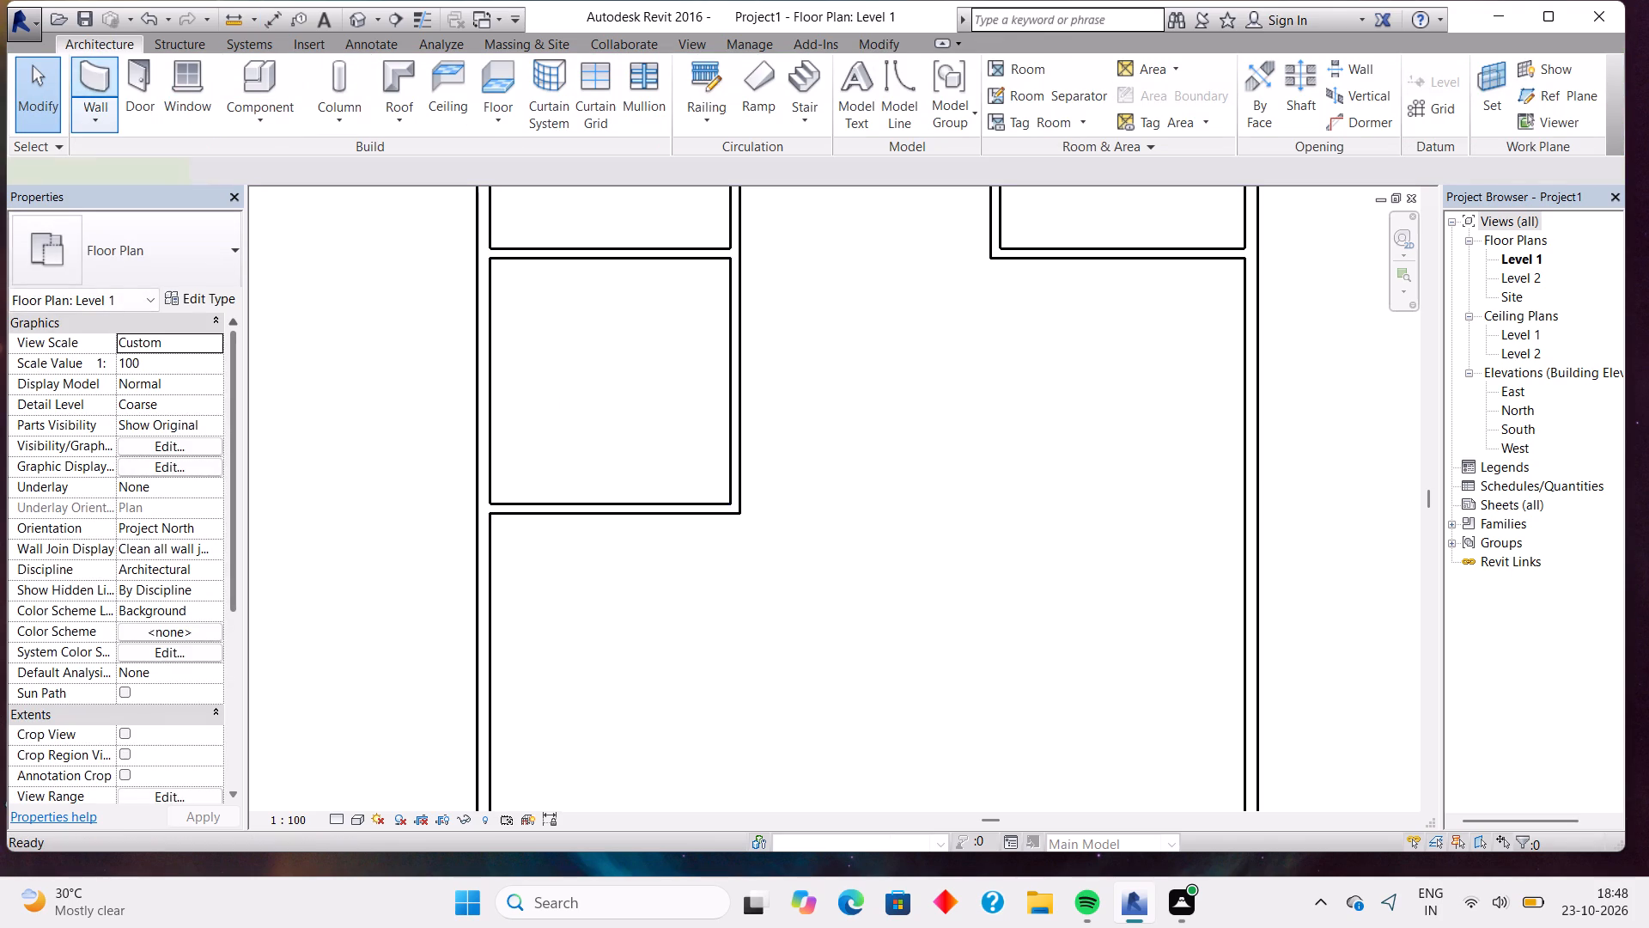
click(720, 113)
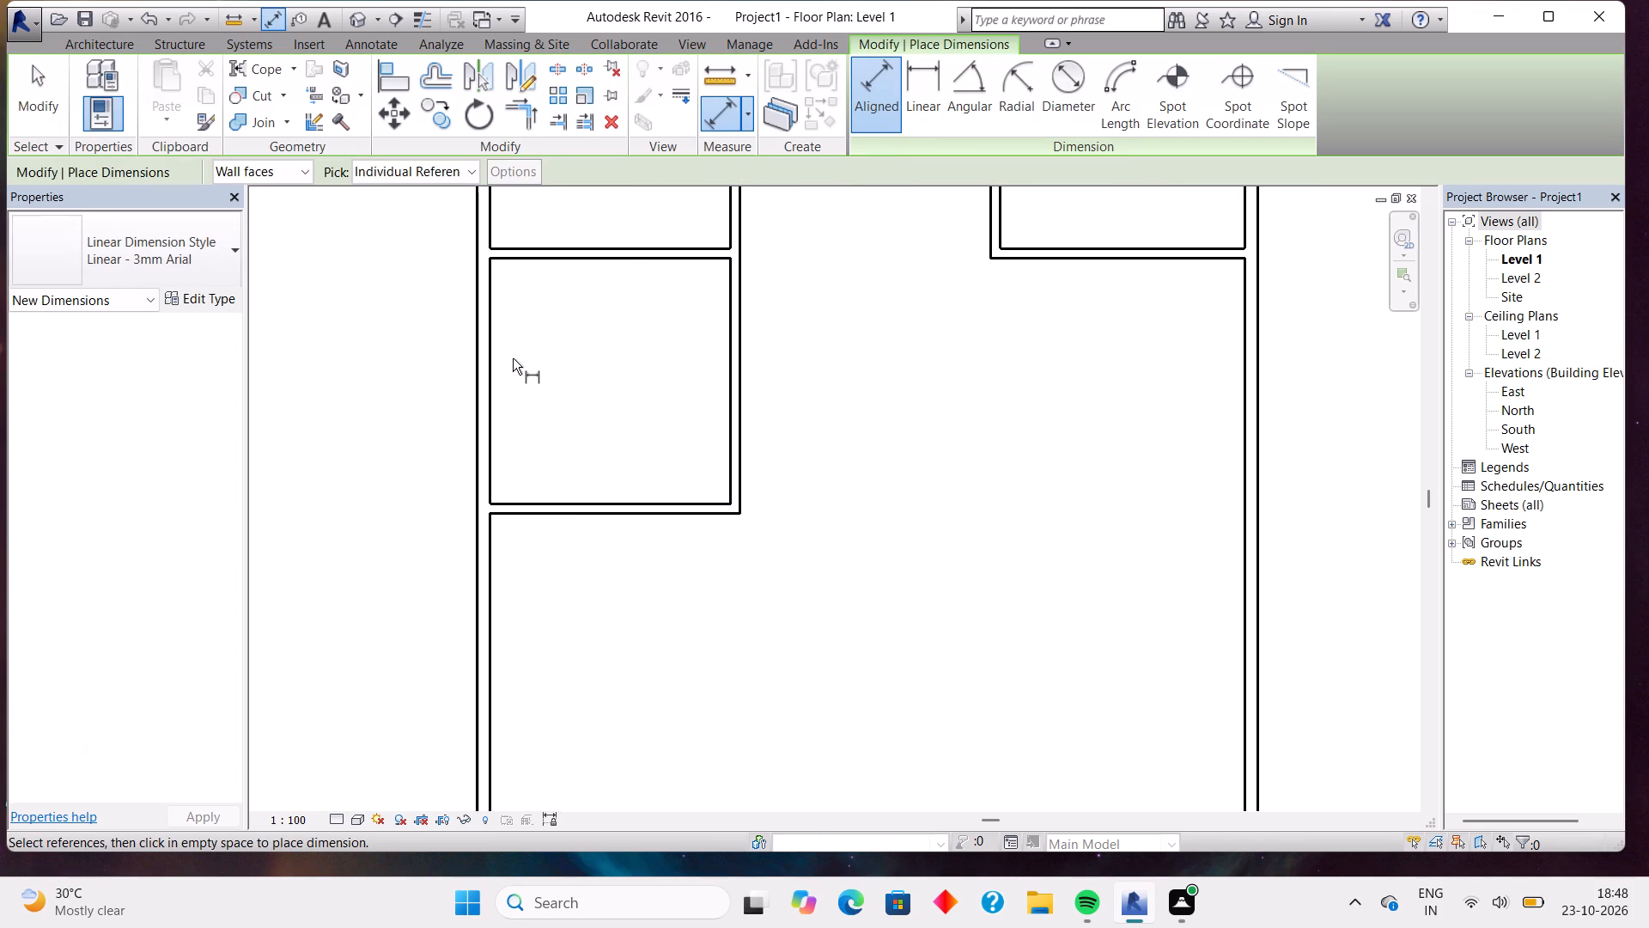
click(493, 374)
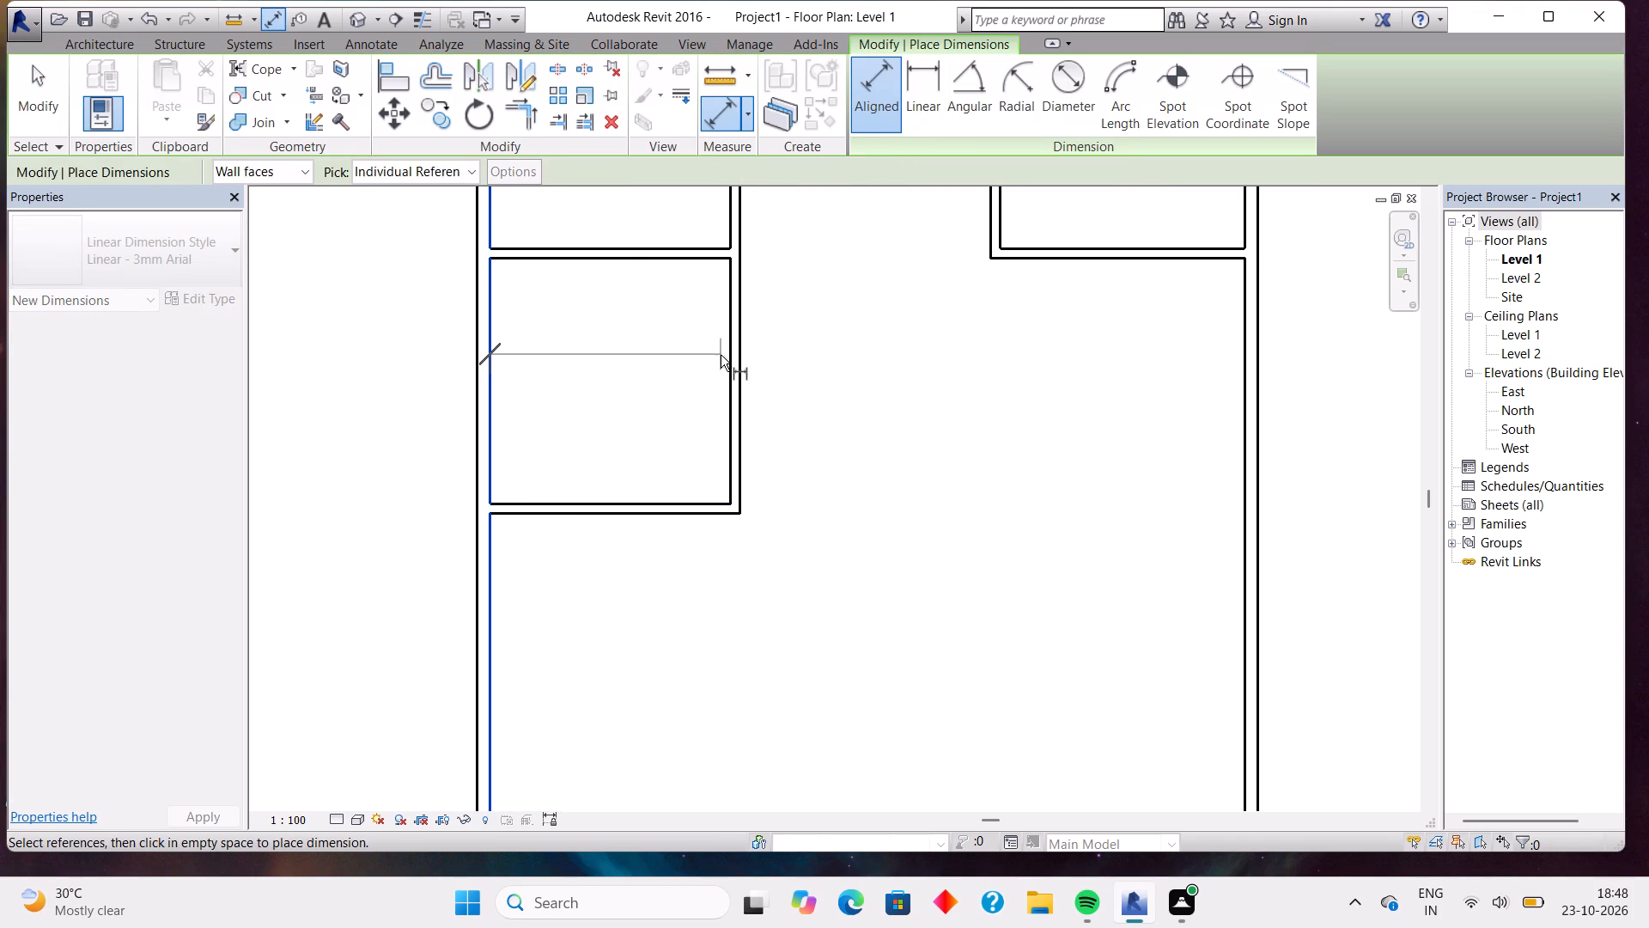
click(727, 360)
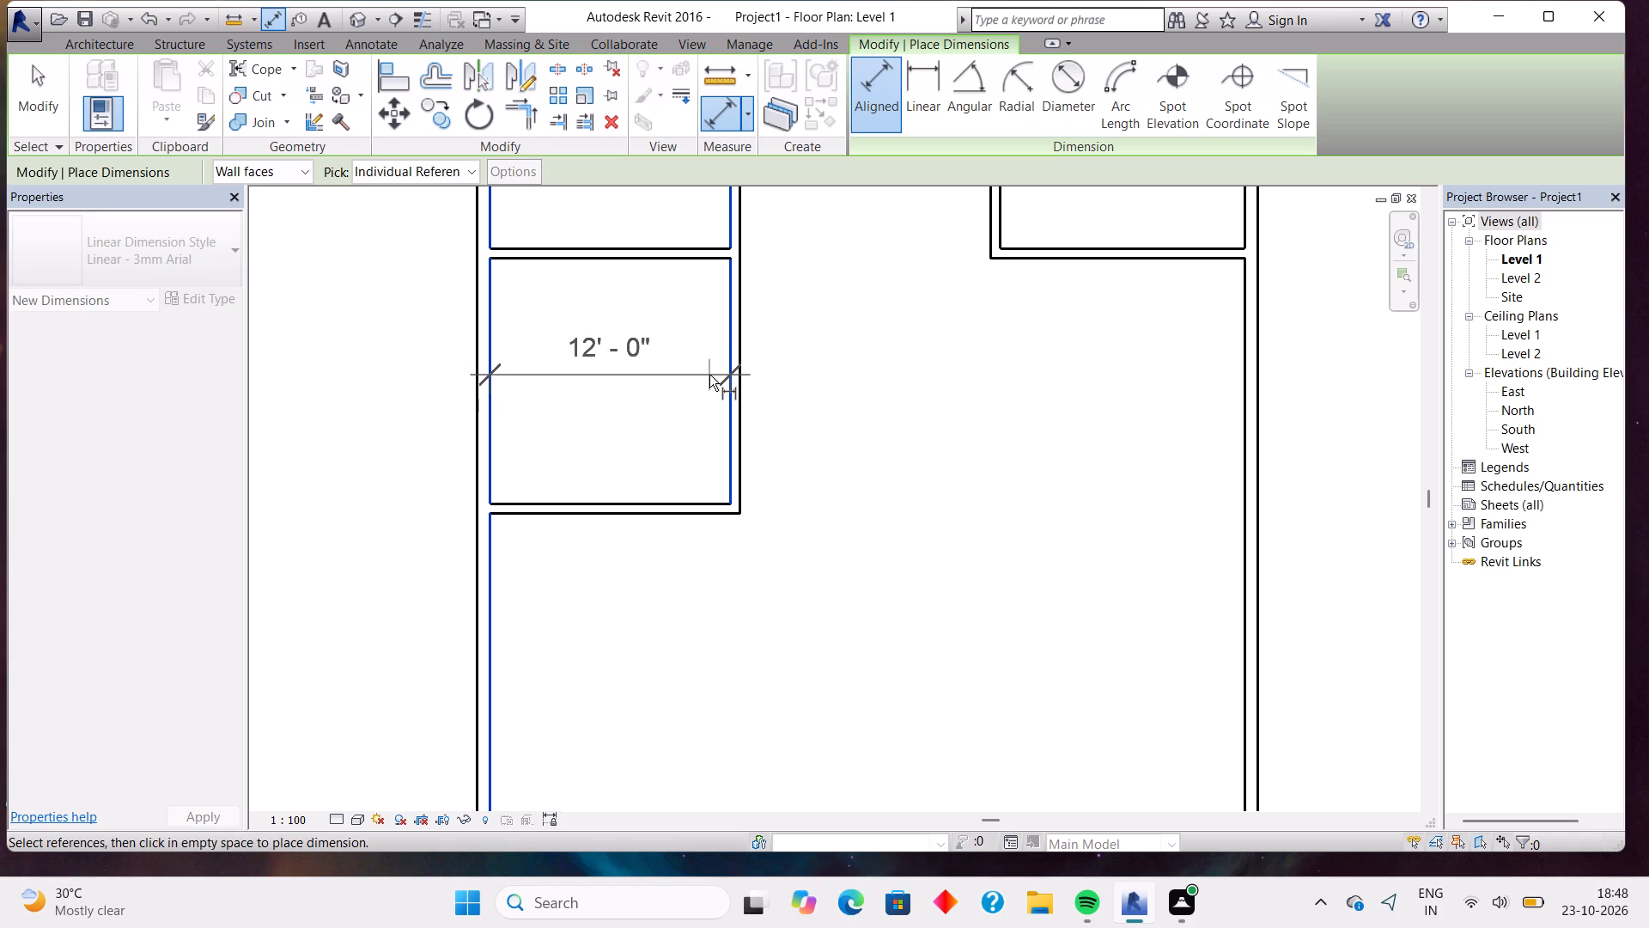
key(Escape)
key(Escape)
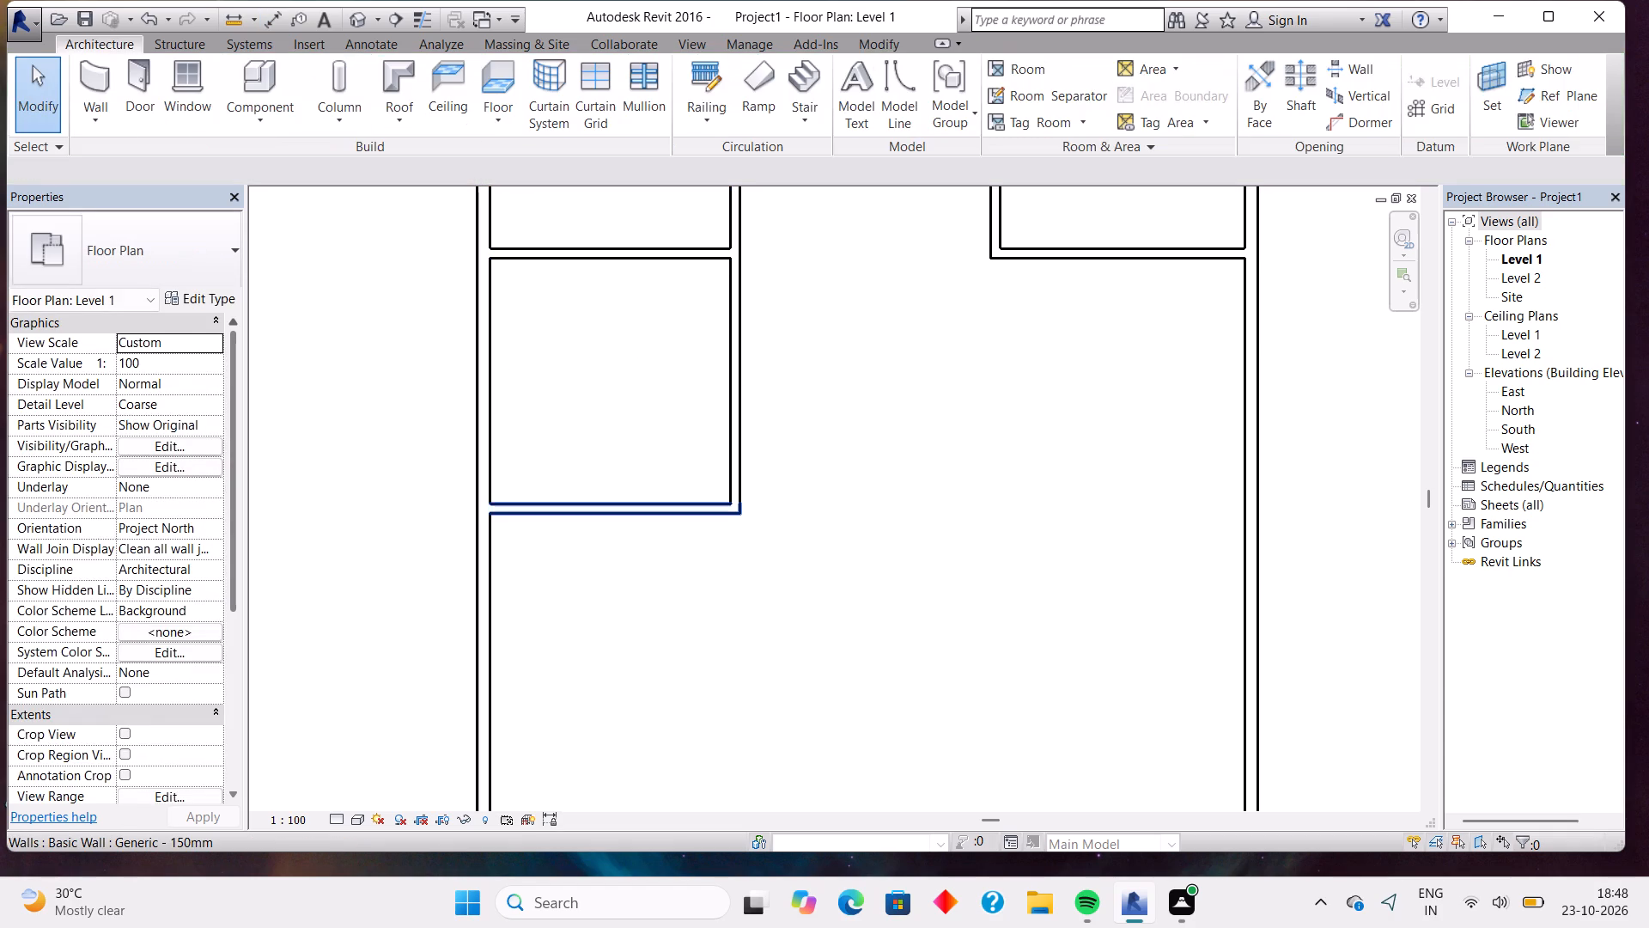
Nudge the south wall of the room below the north-west room 6" north and check the inner depth between wall faces.
click(643, 512)
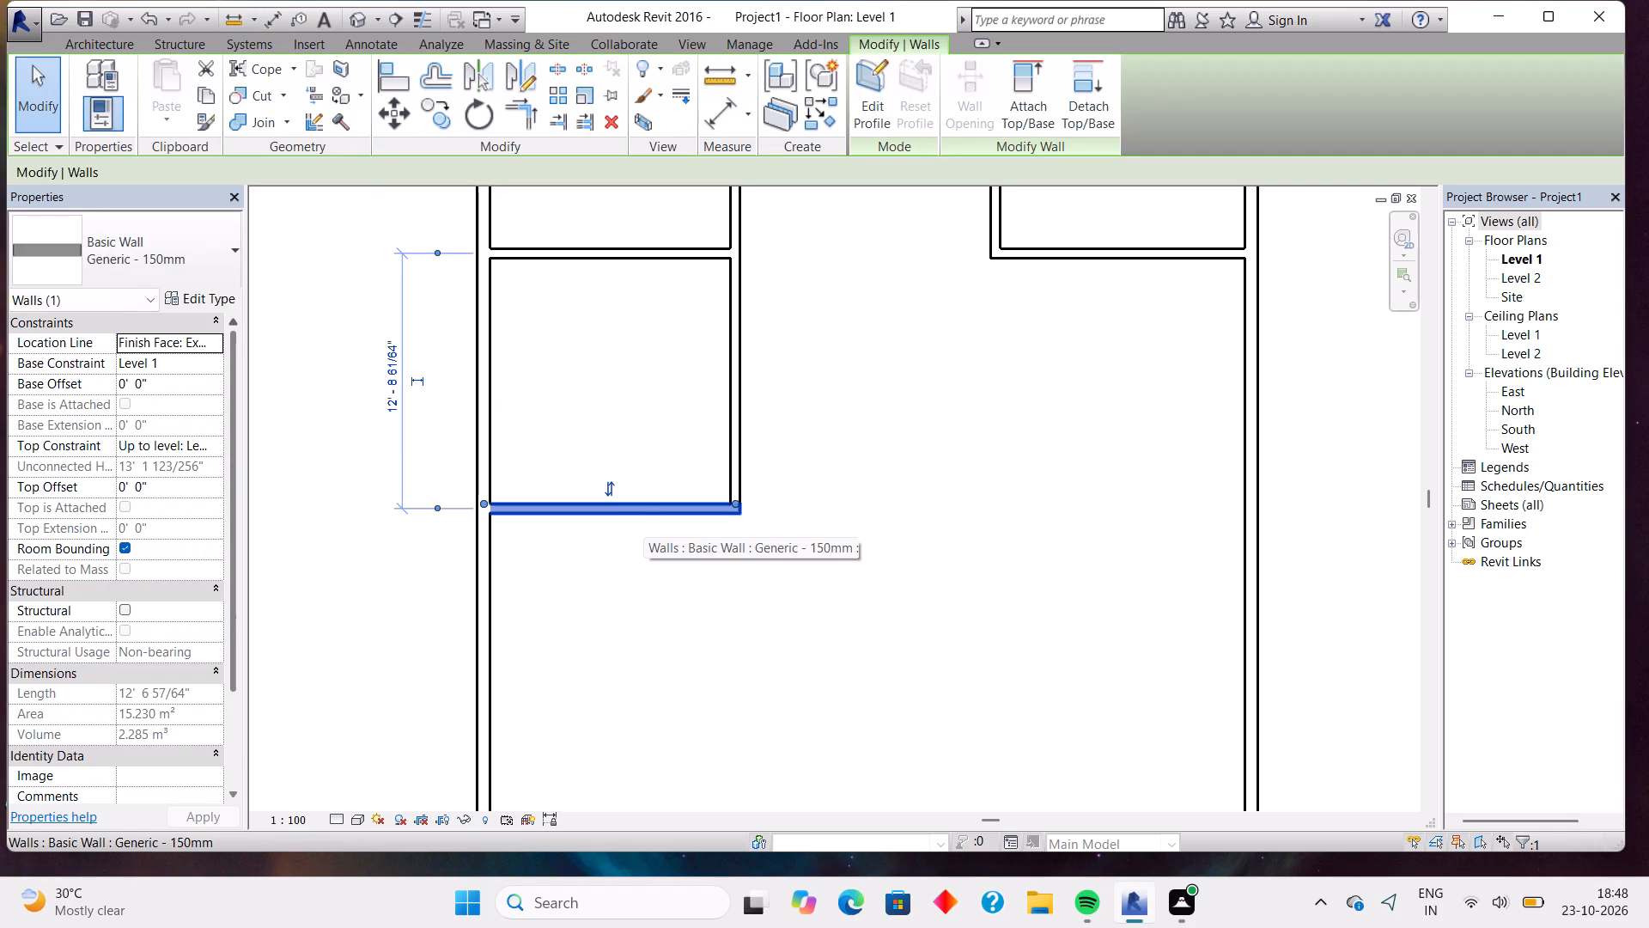
key(Up)
key(Up)
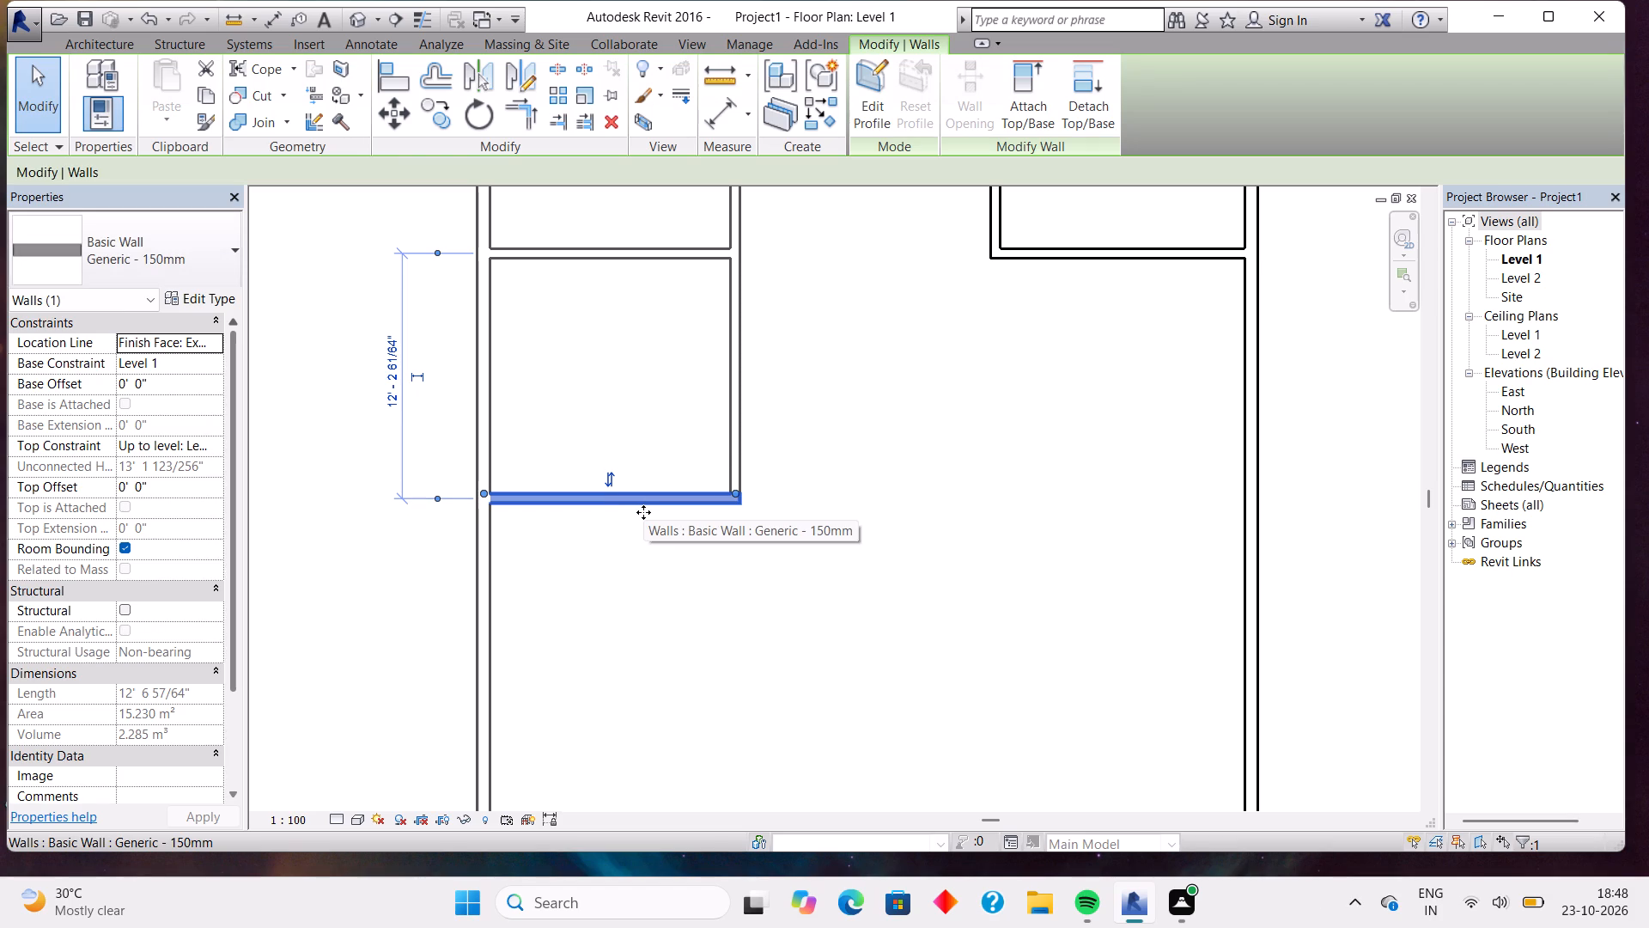
key(Escape)
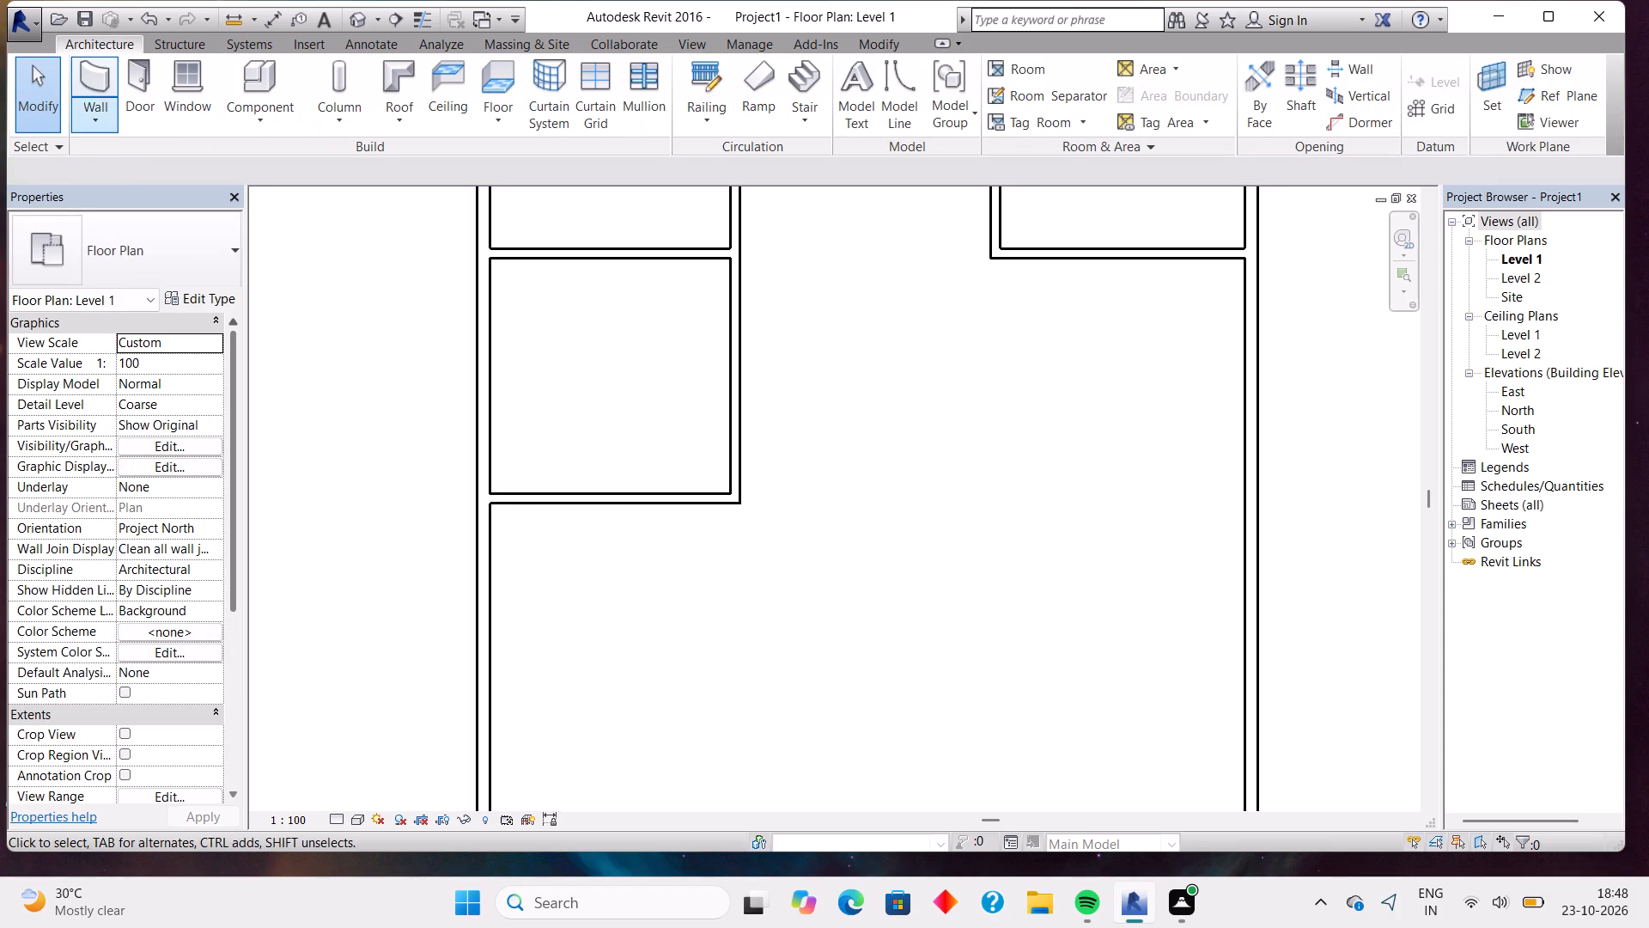
click(86, 82)
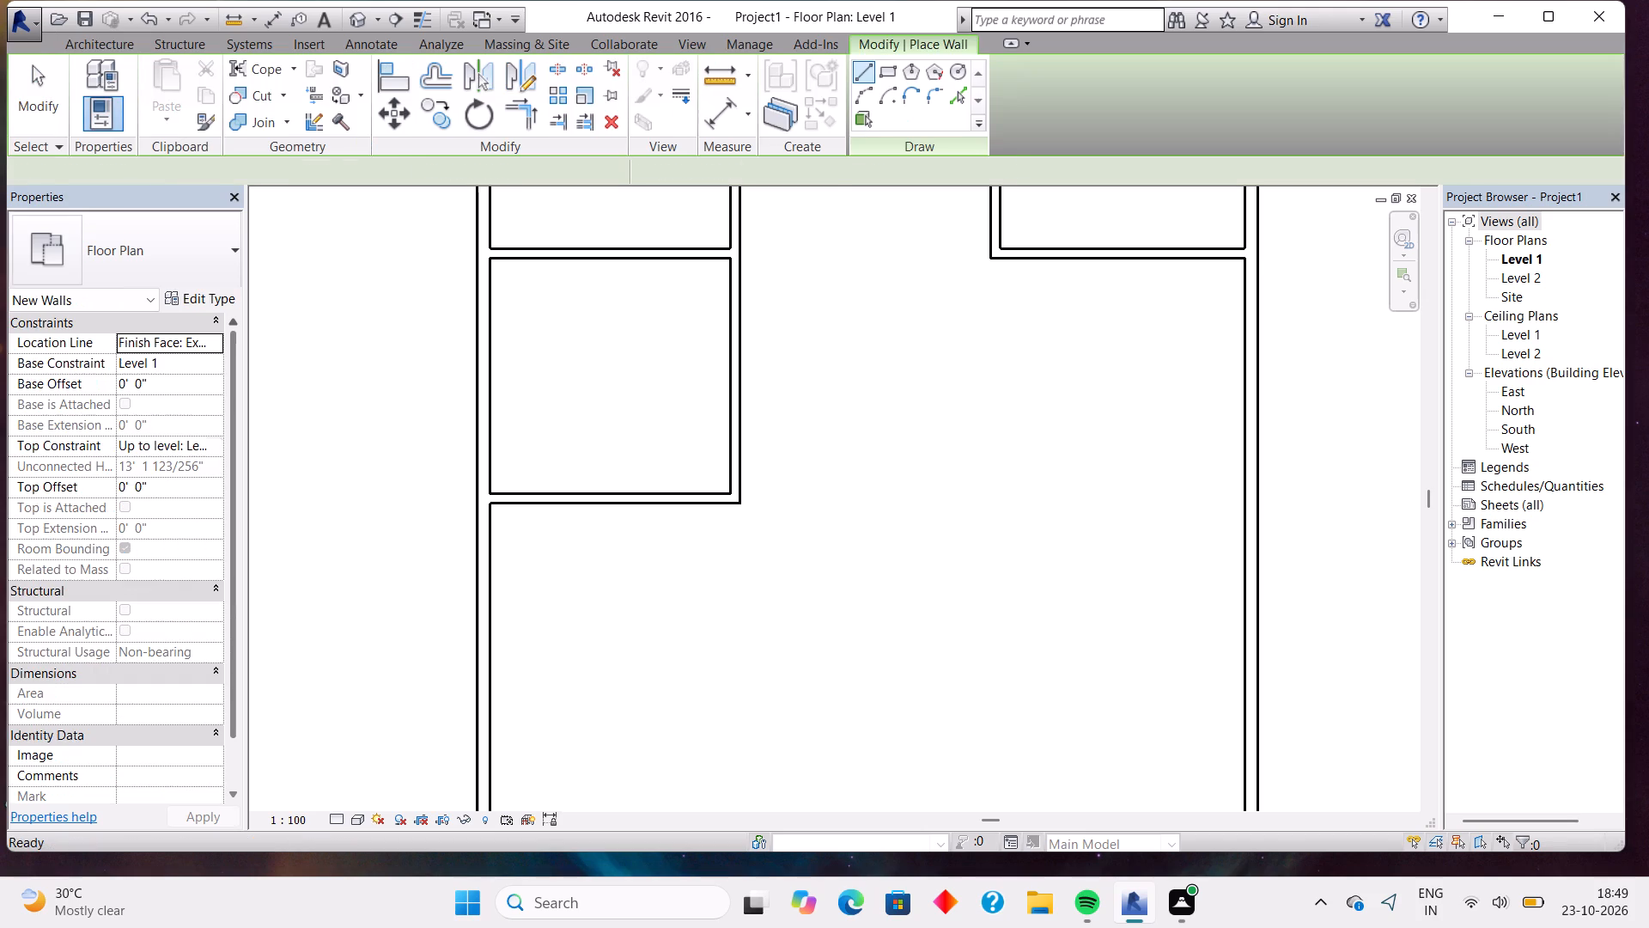
click(721, 110)
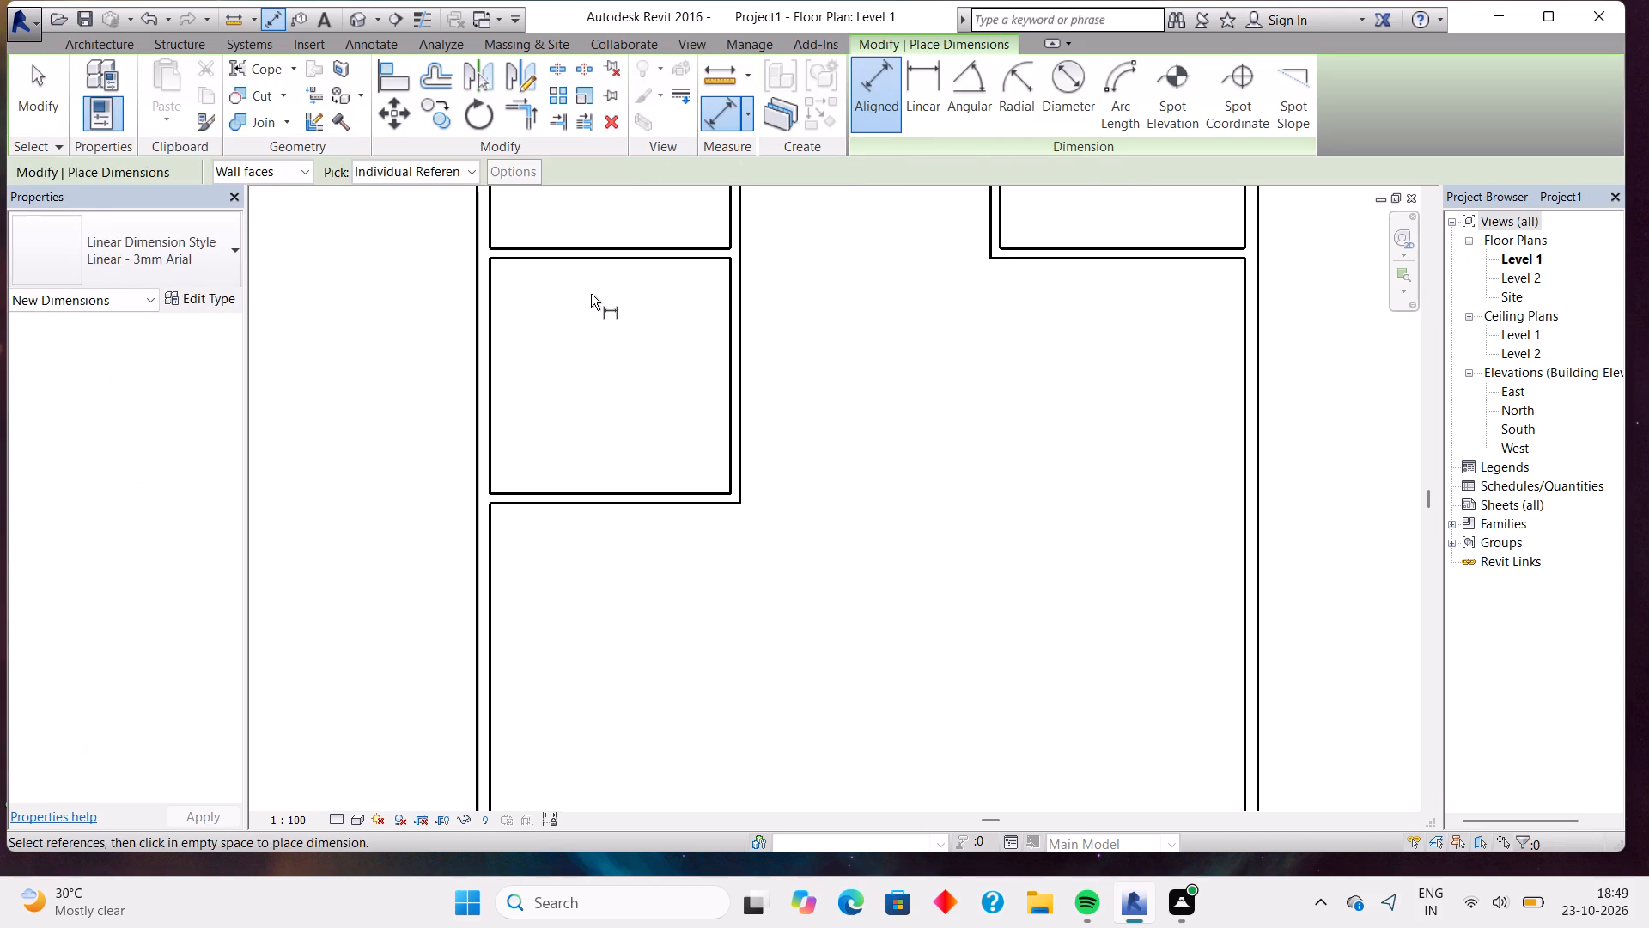
click(602, 260)
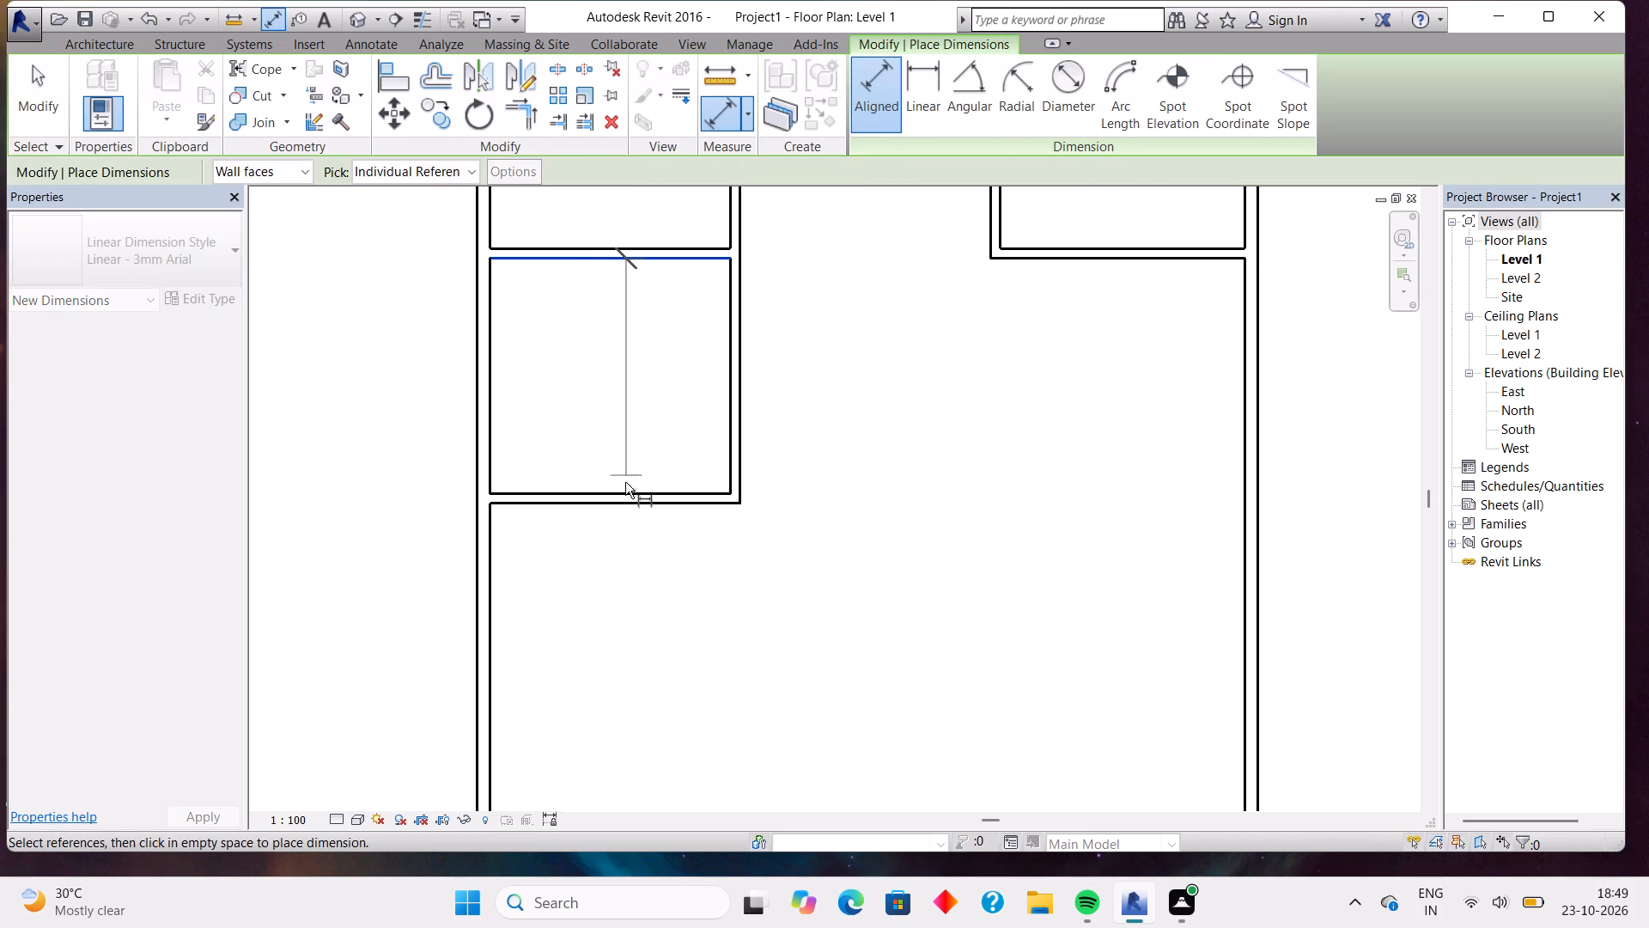
click(620, 492)
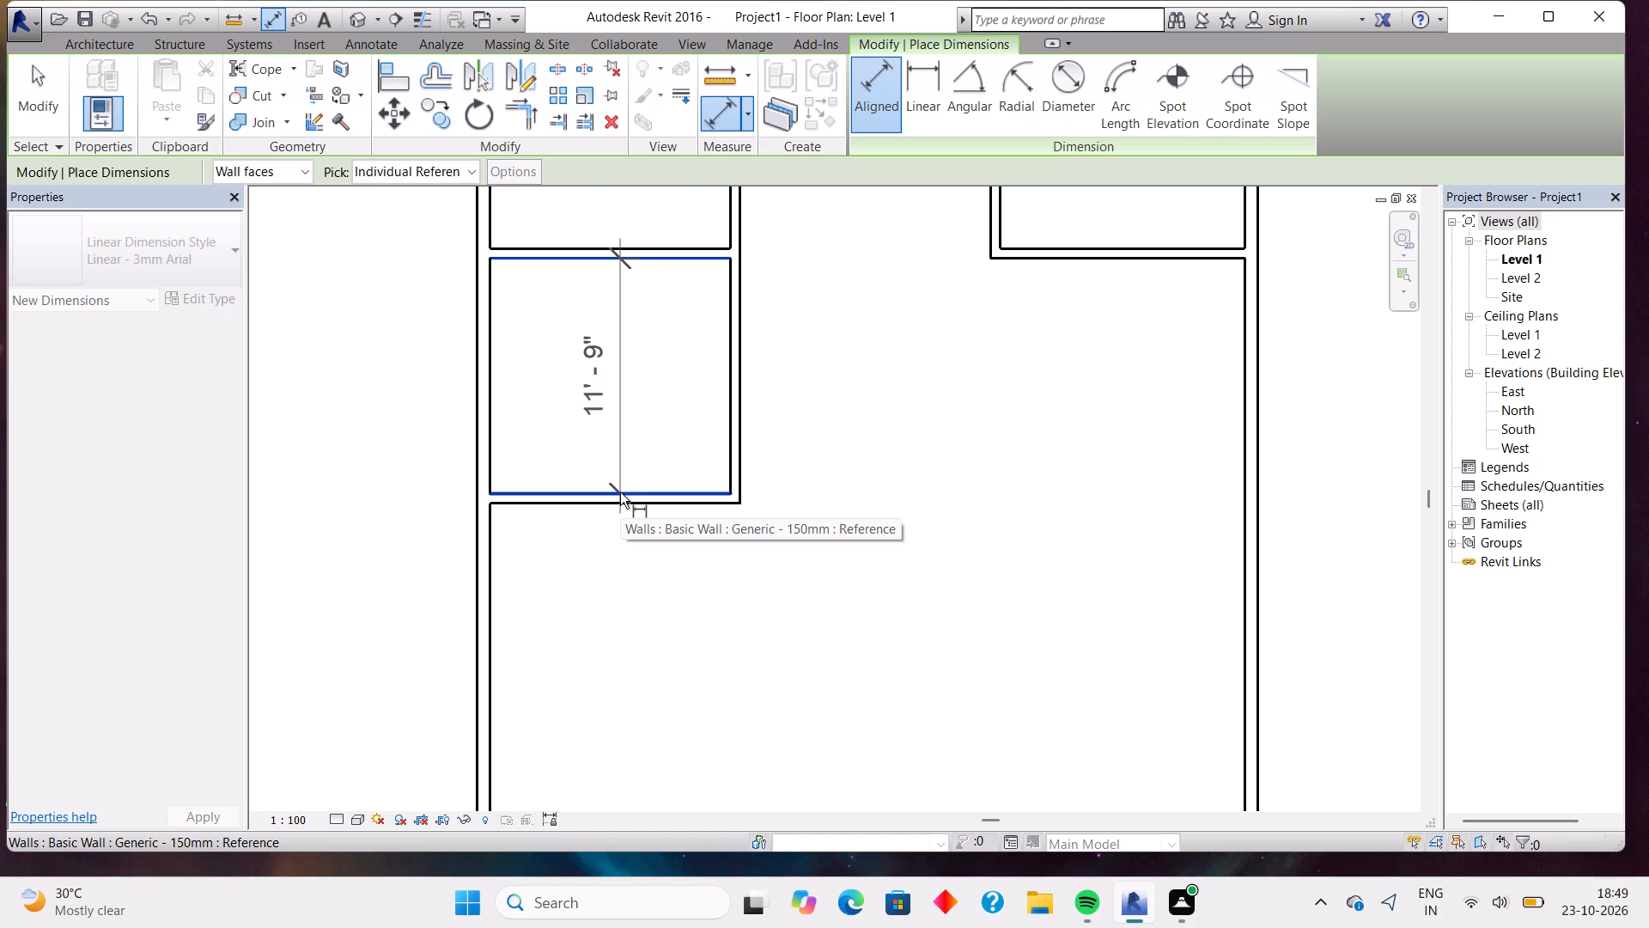
key(Escape)
key(Escape)
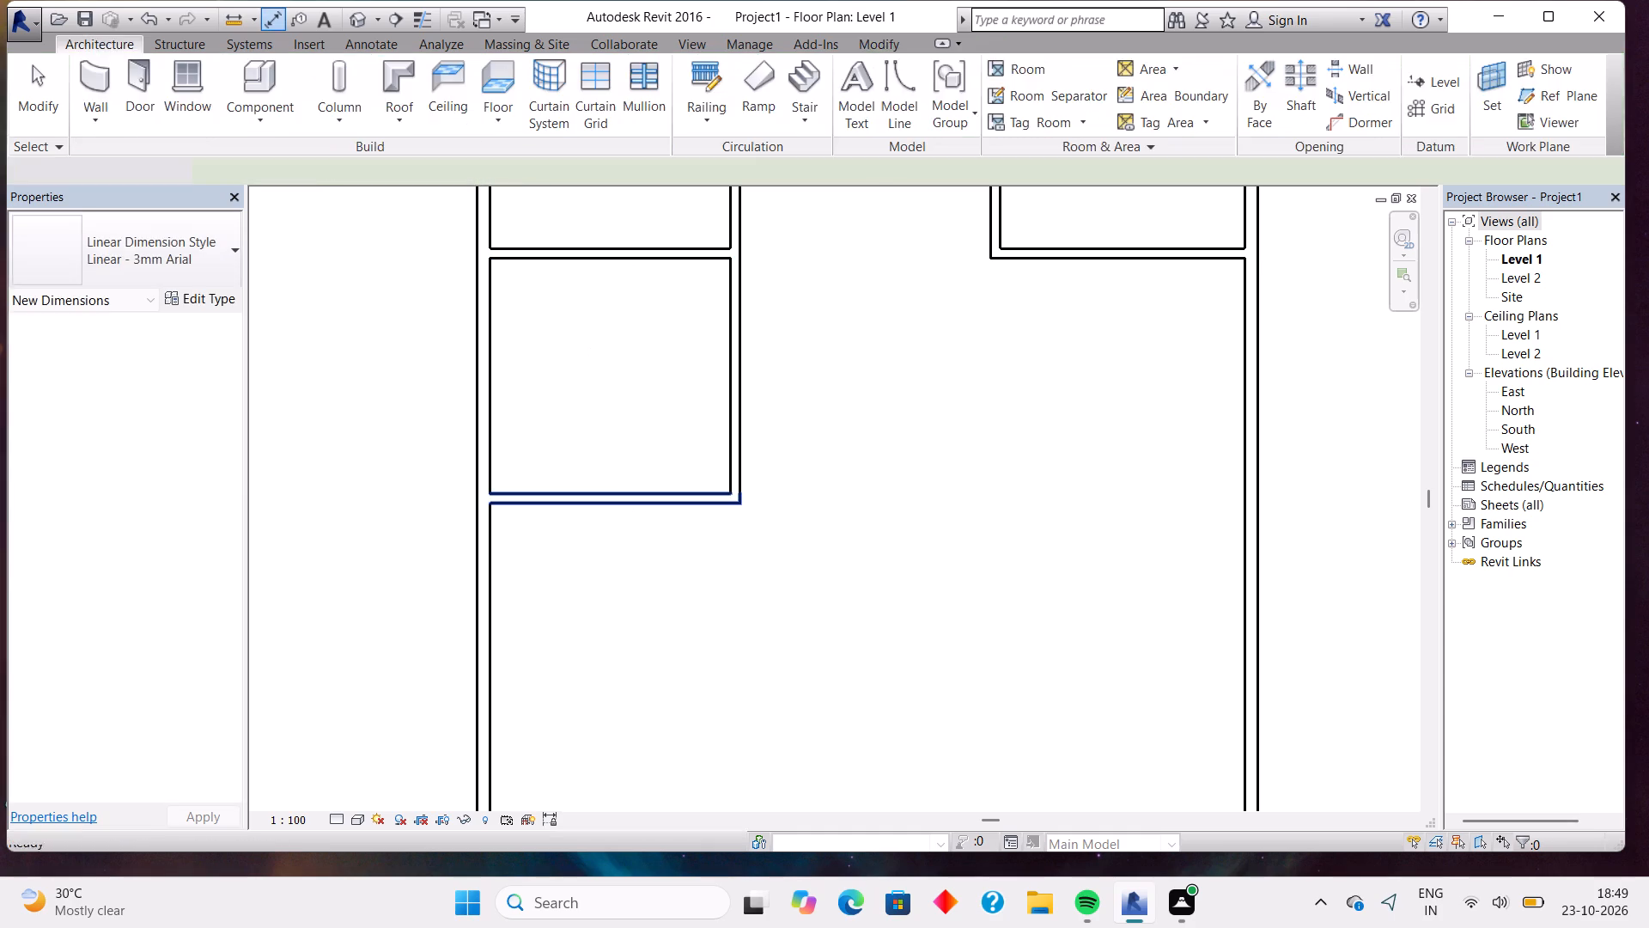
Nudge the same room's south wall another 1'-0" north and measure the inner depth with an aligned dimension.
click(620, 492)
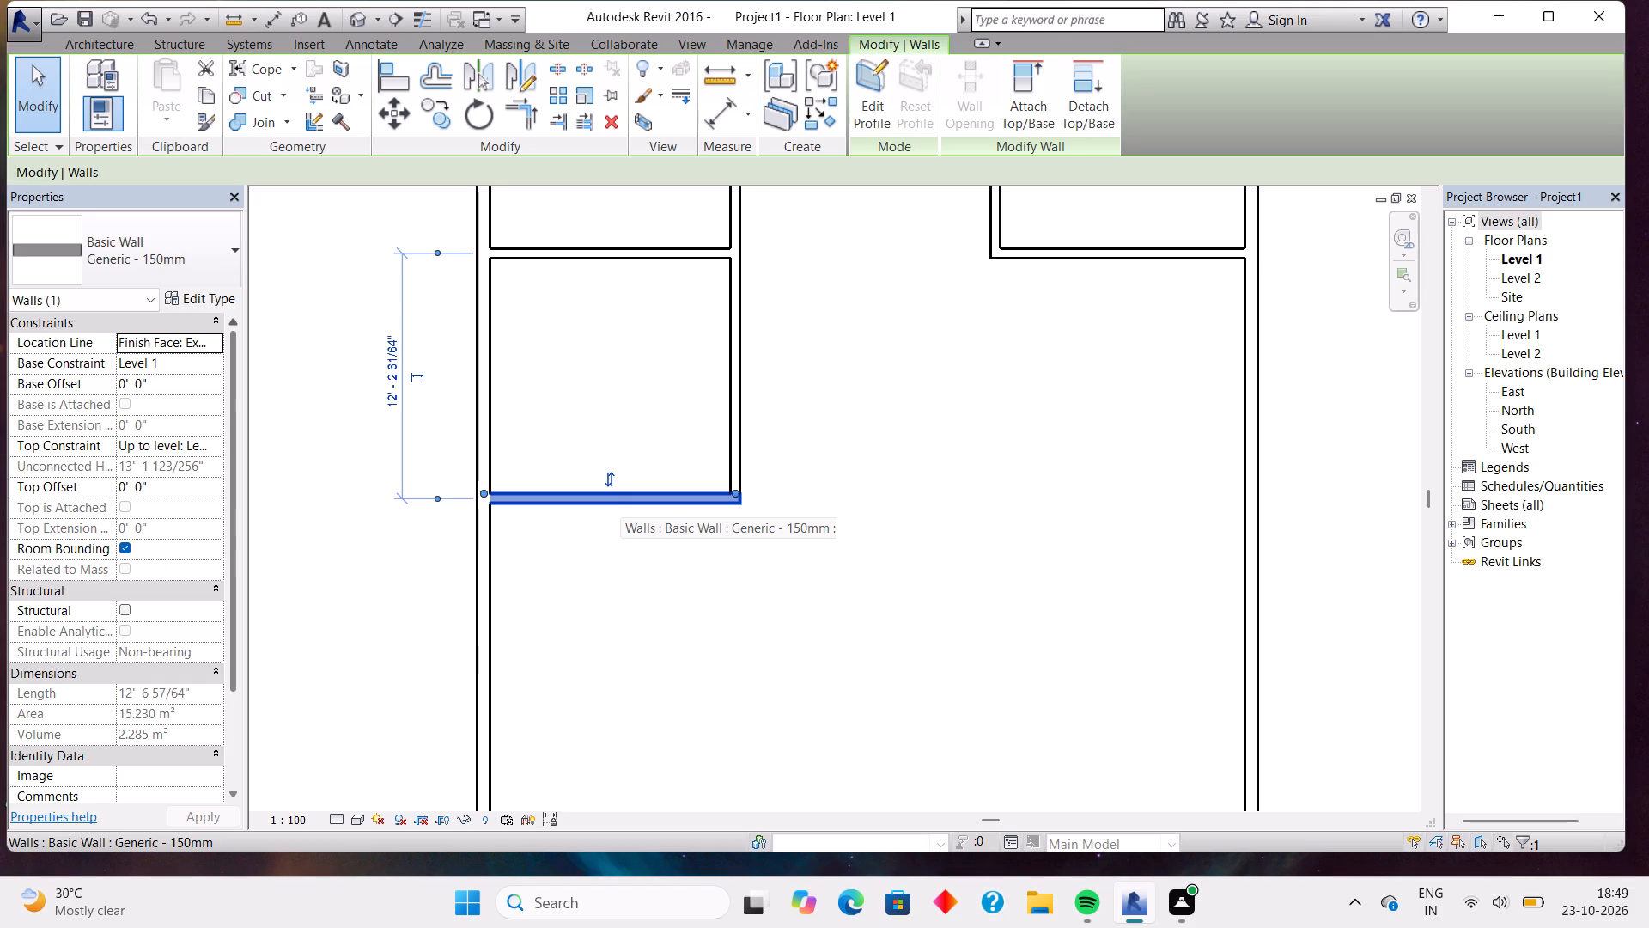
key(Up)
key(Up)
key(Up)
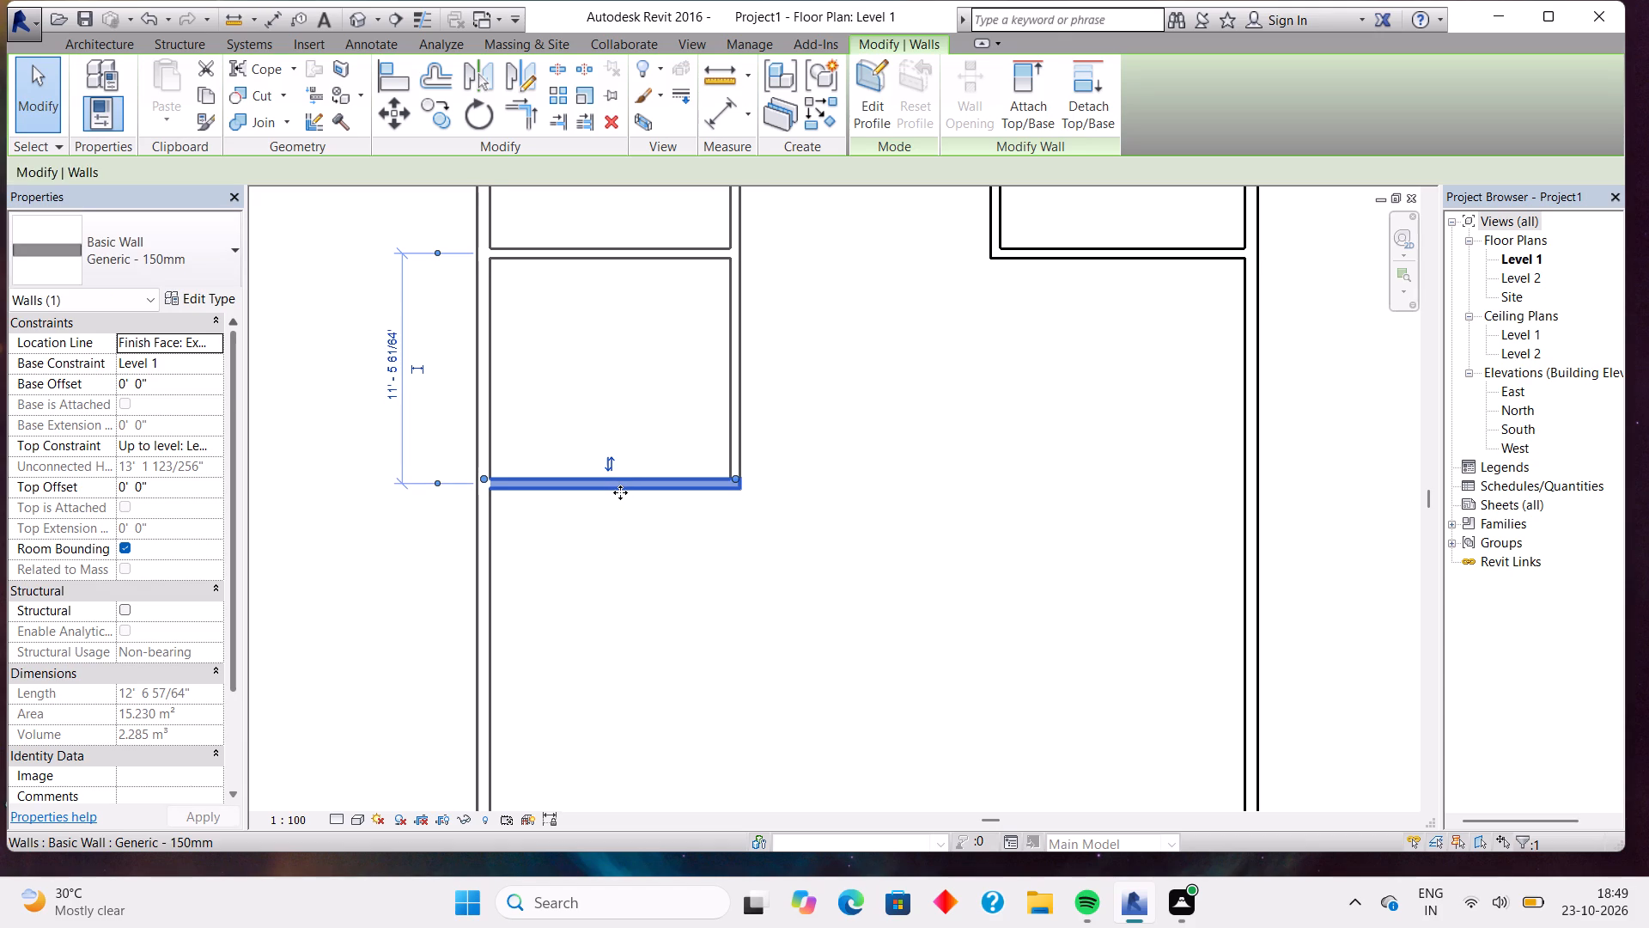
key(Up)
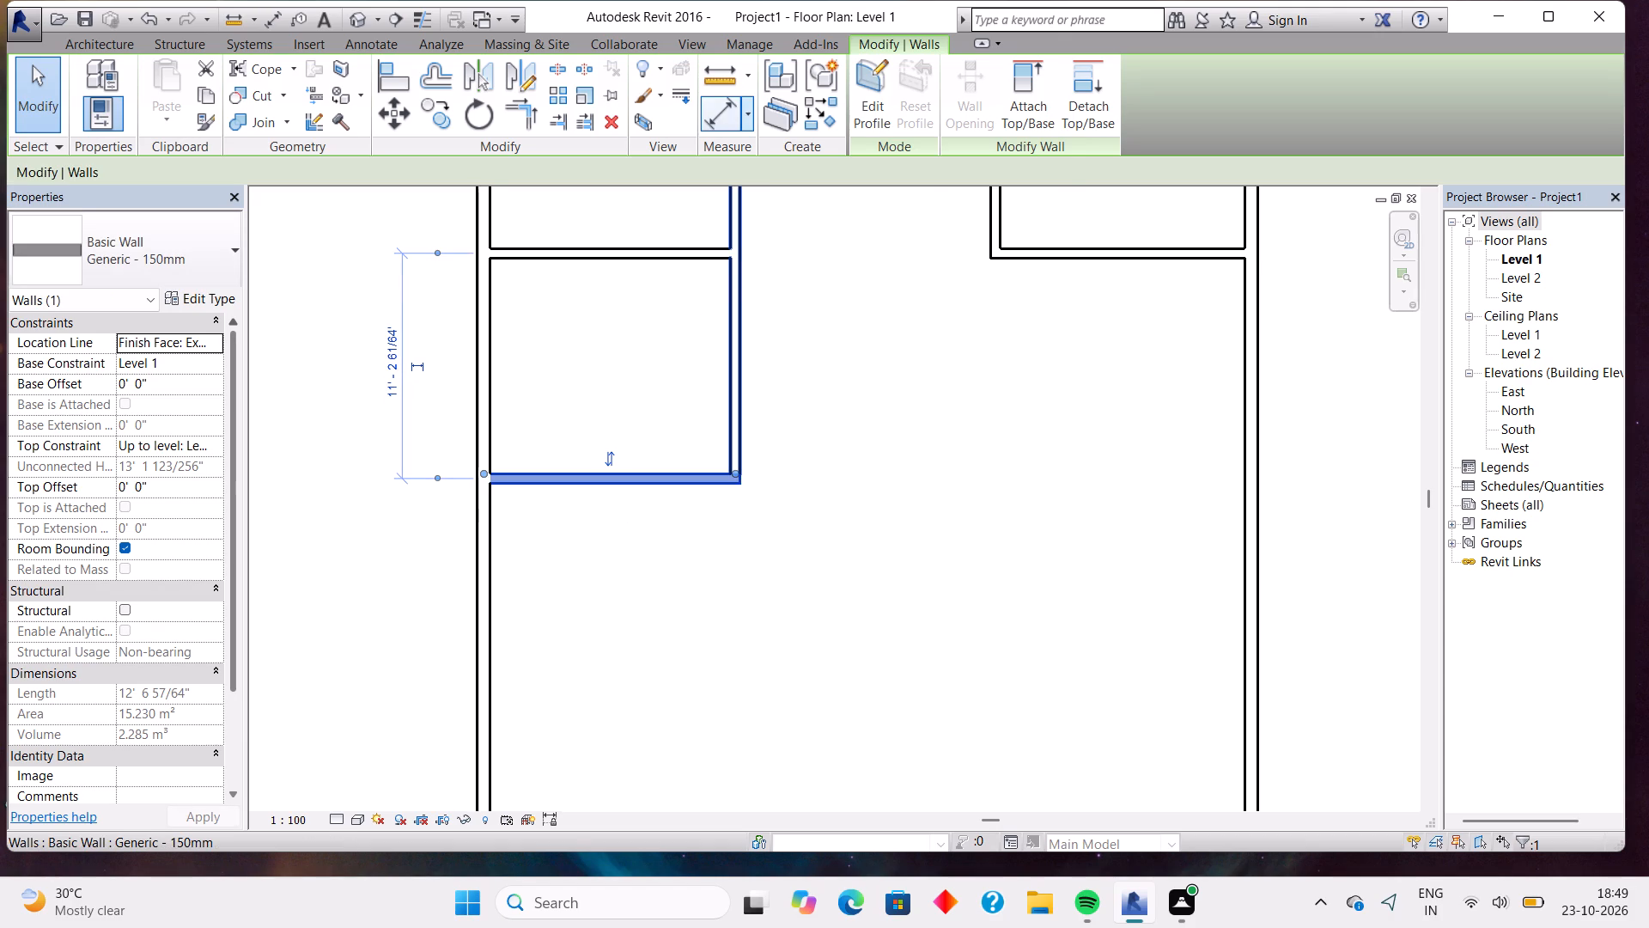
click(713, 119)
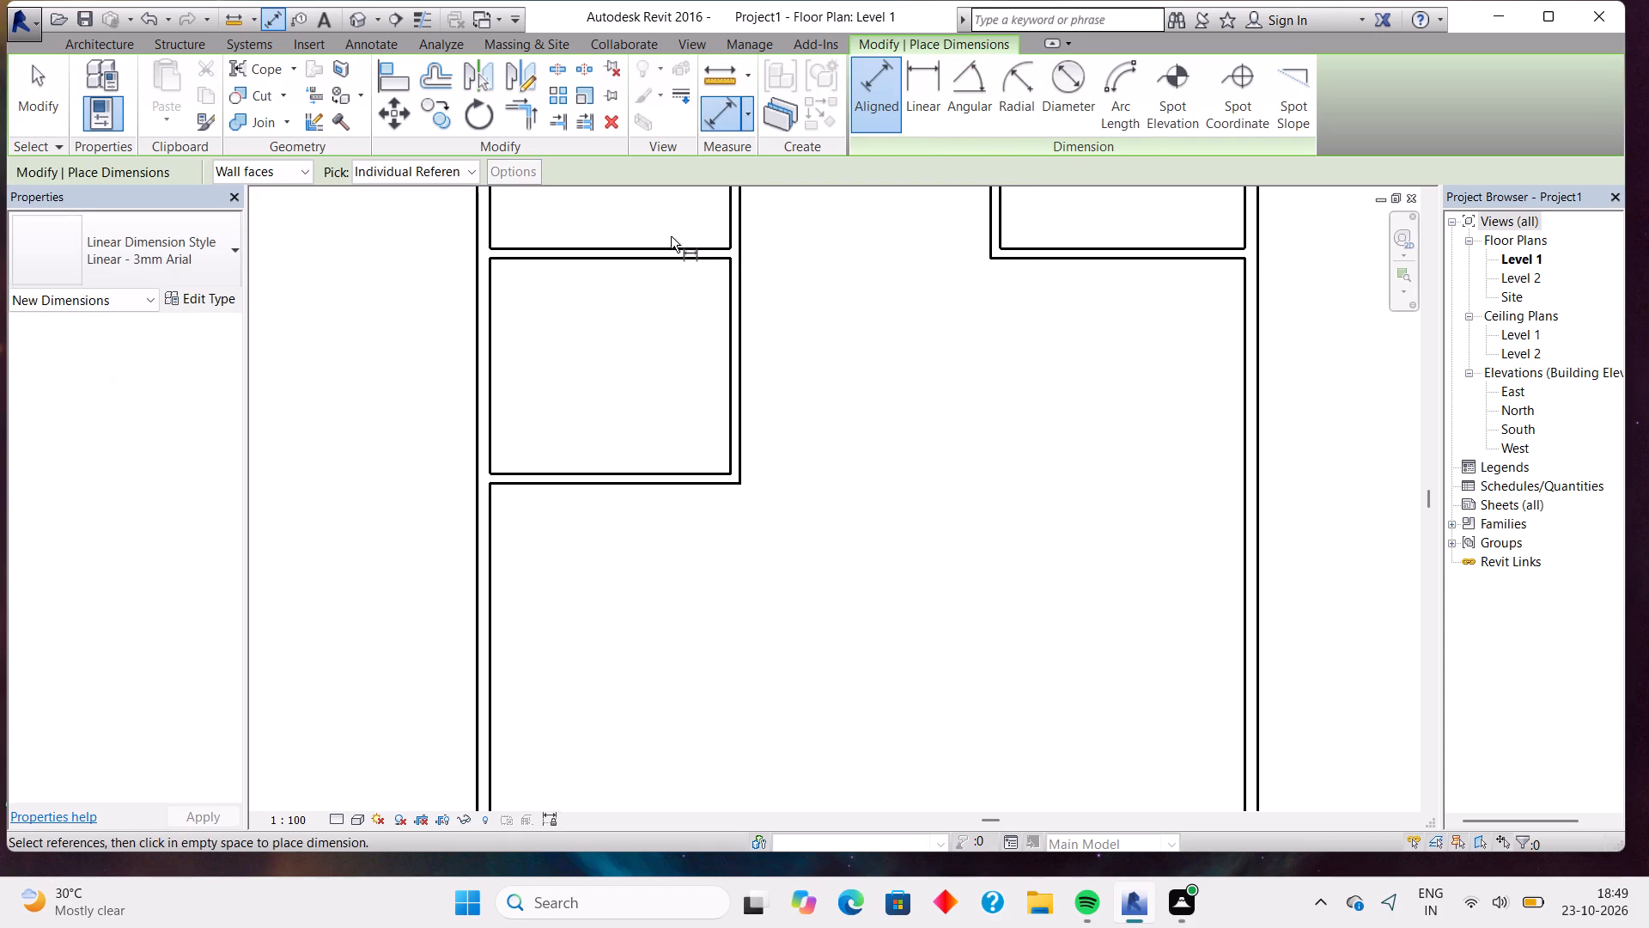
click(635, 261)
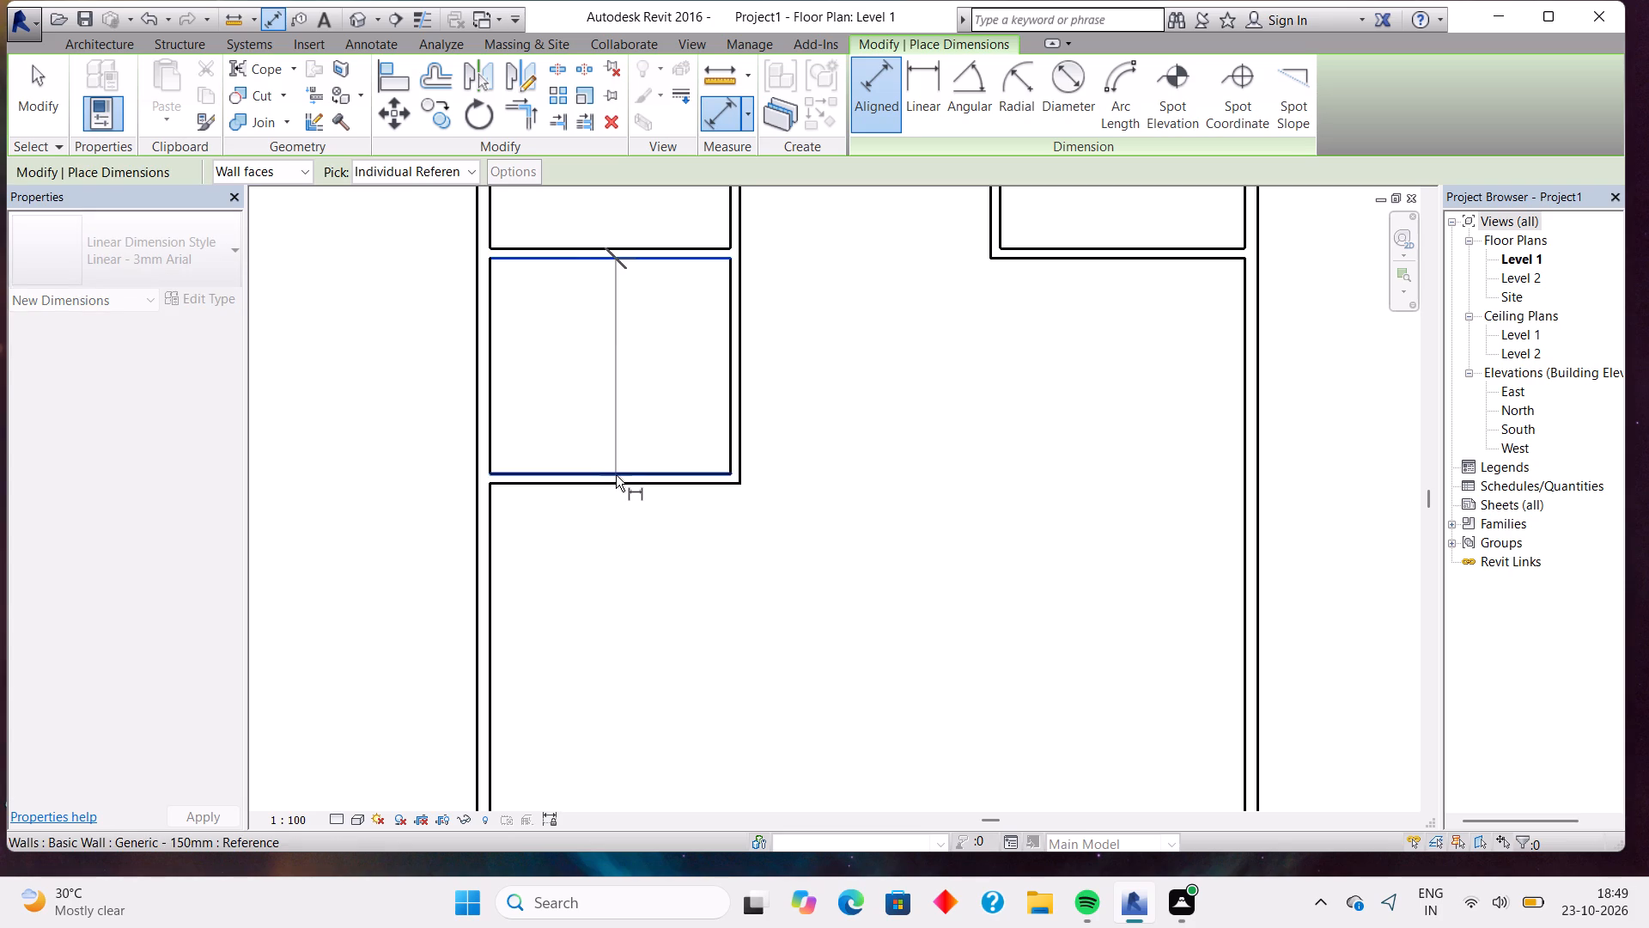
click(616, 475)
key(Escape)
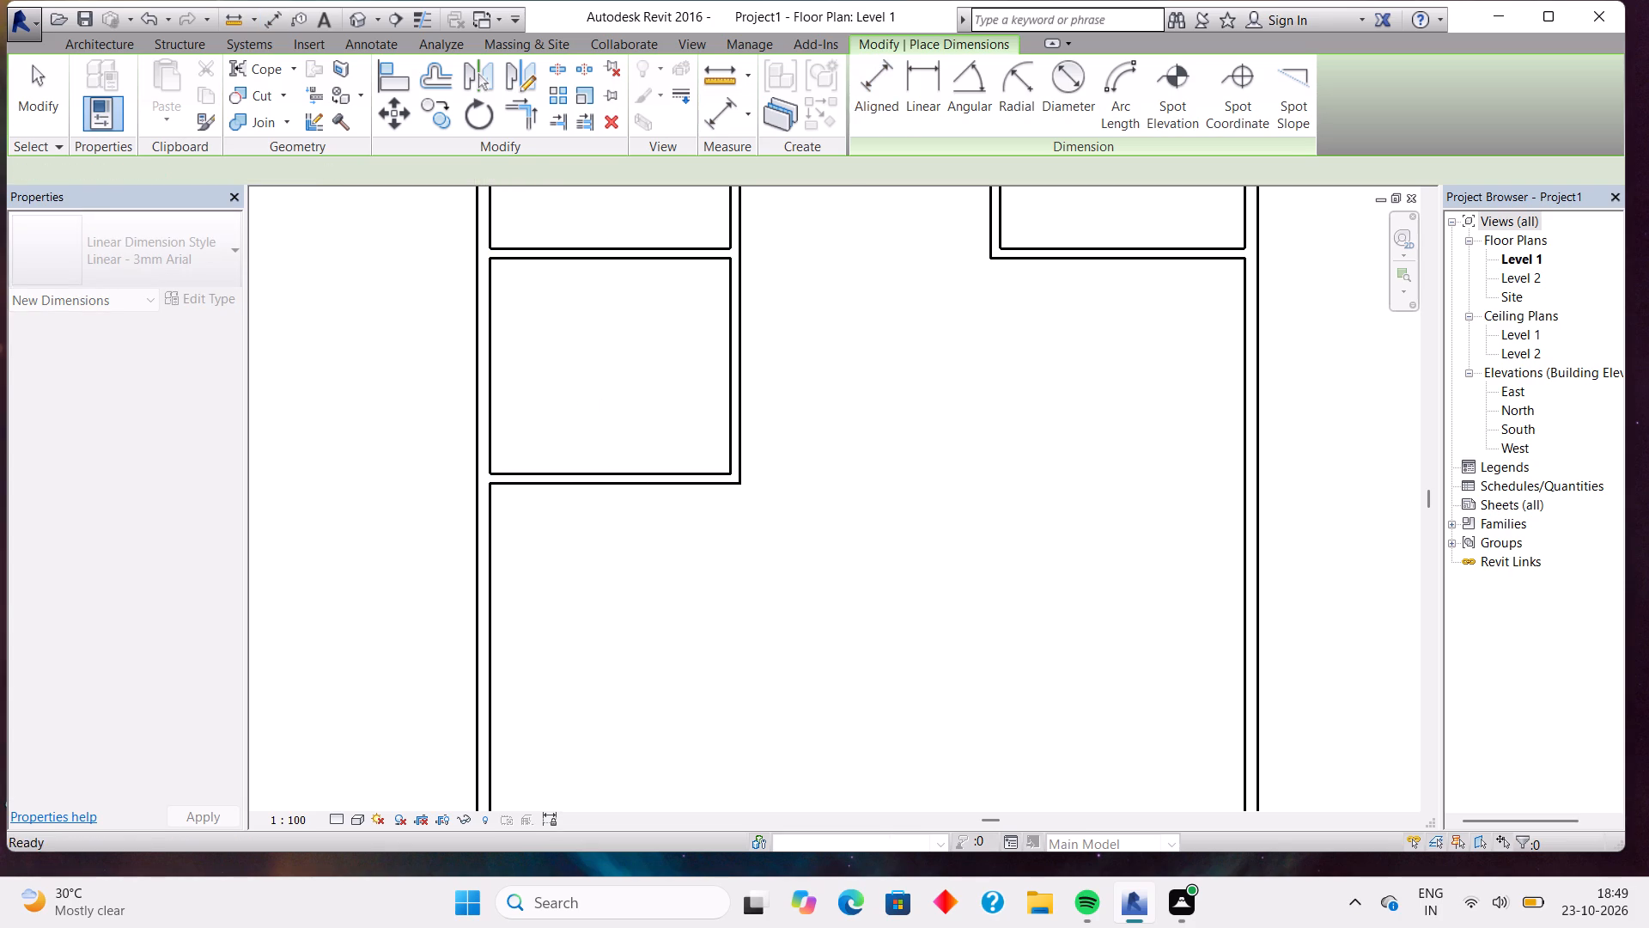
key(Escape)
Nudge the same room's south wall another 9" north and check the inner depth between wall faces again.
click(654, 478)
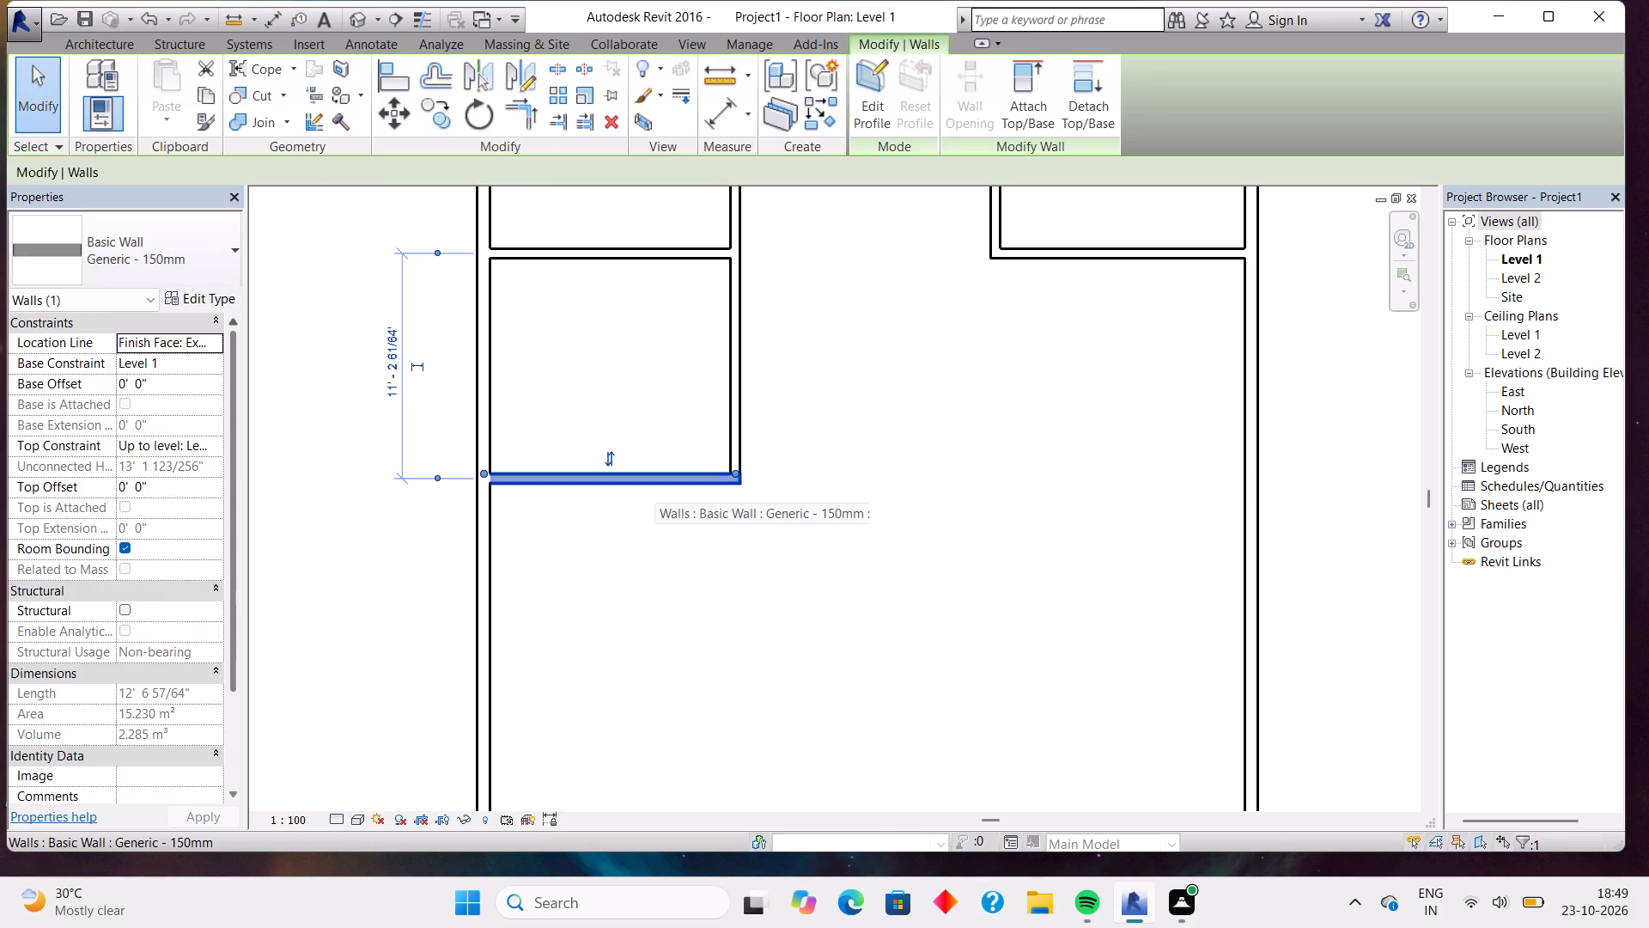
key(Up)
key(Up)
key(Up)
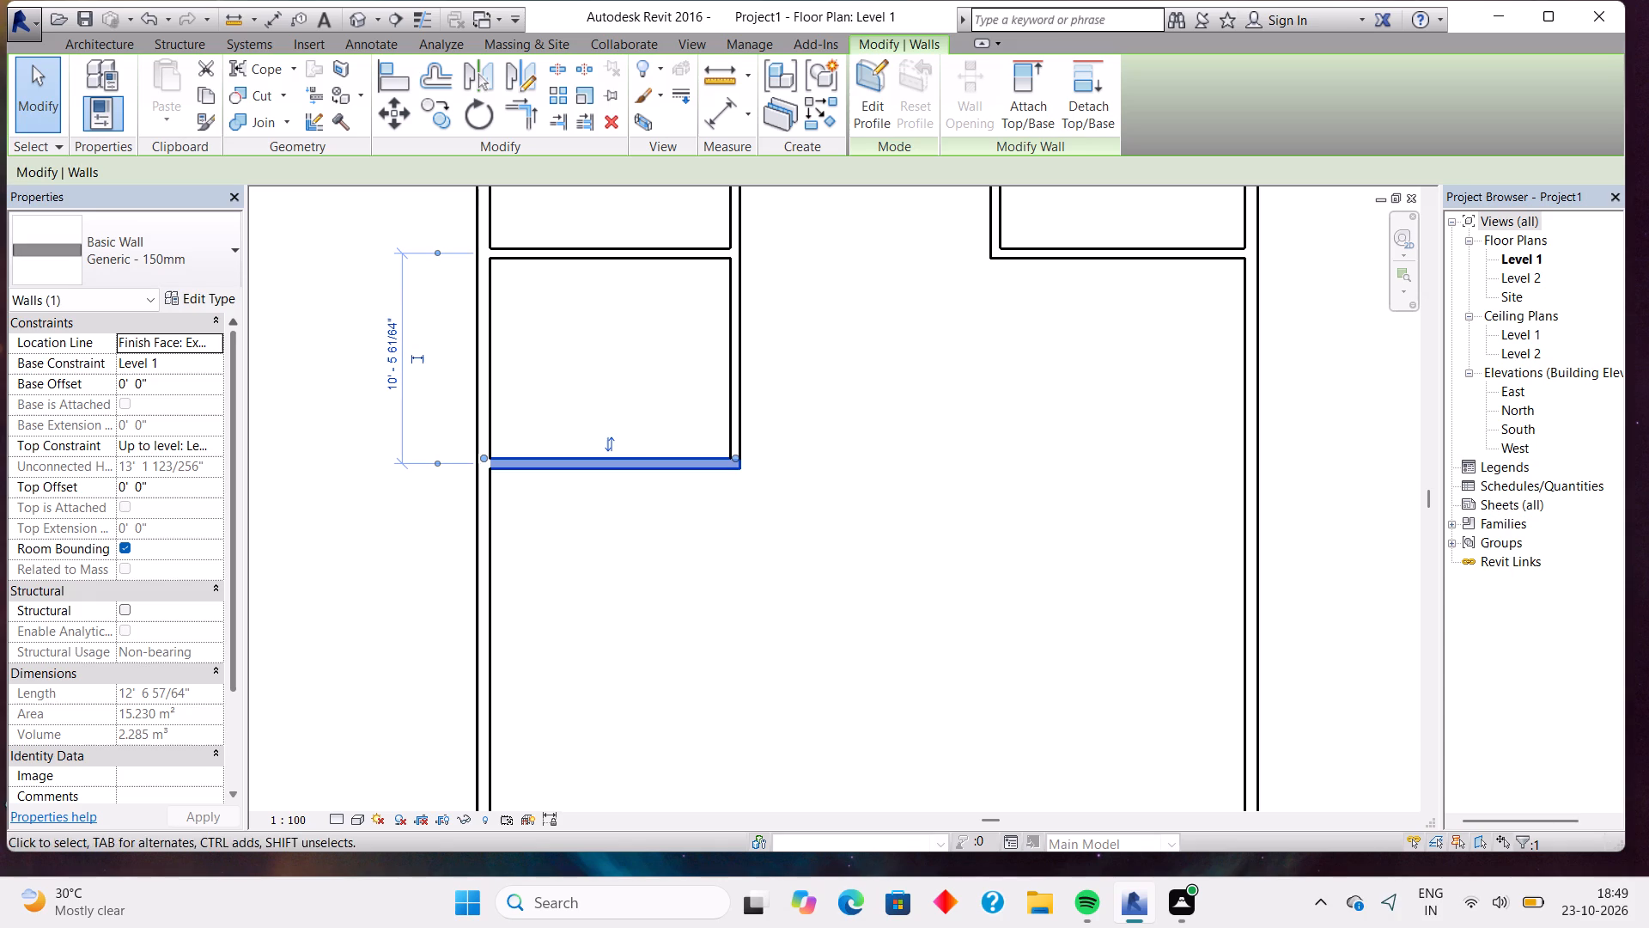
click(715, 107)
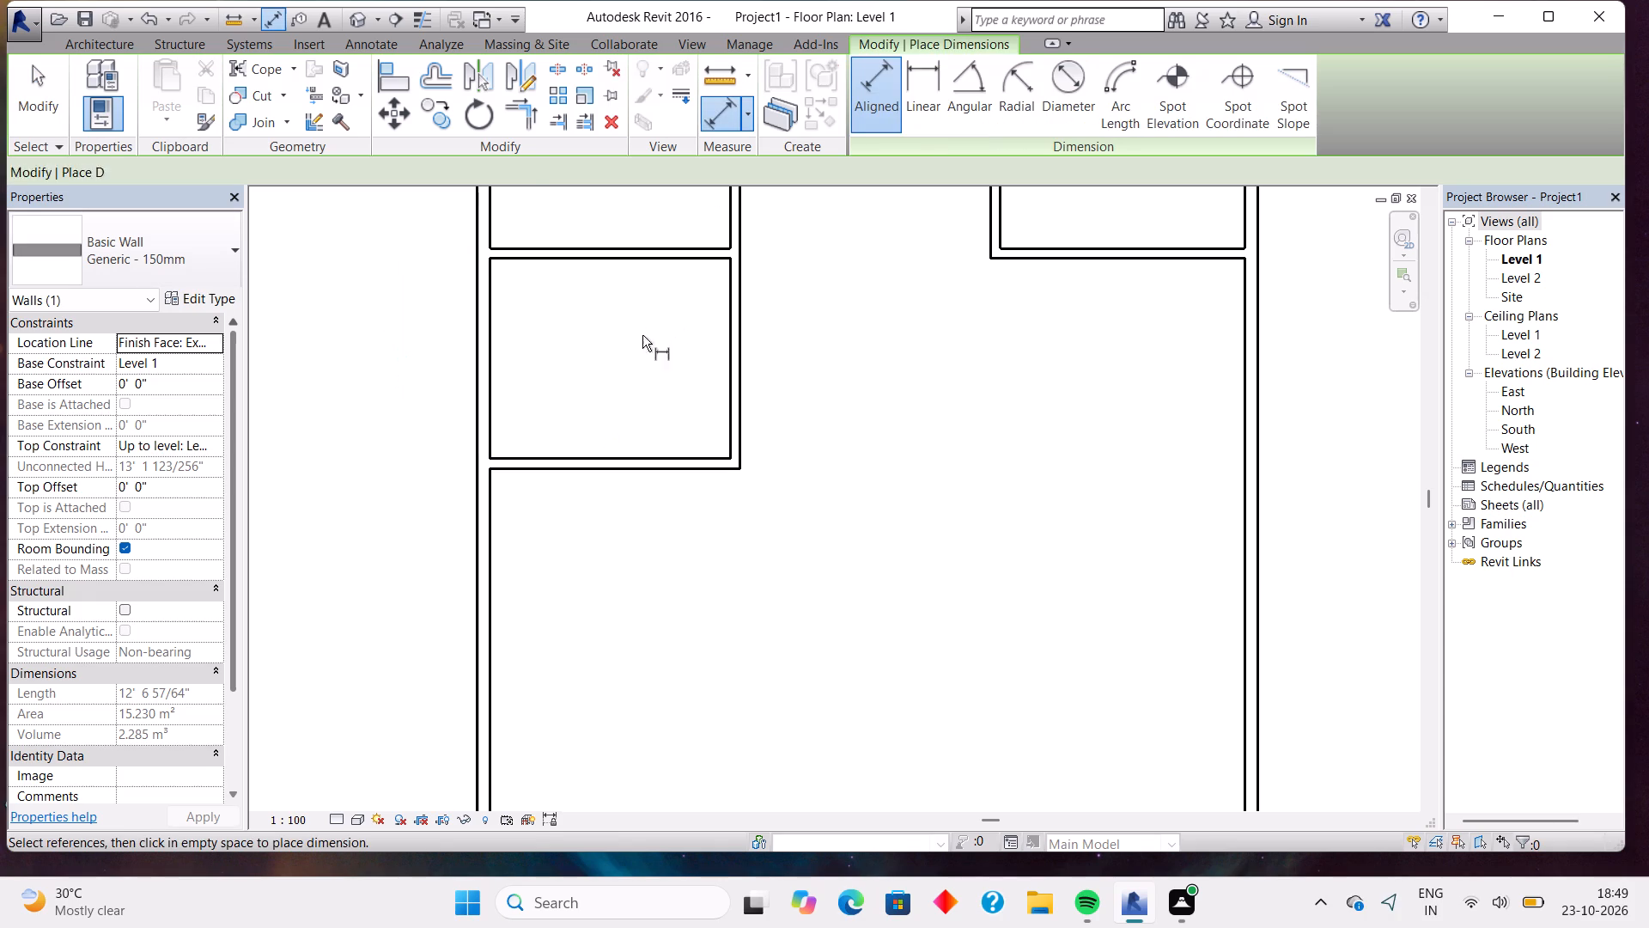
click(586, 266)
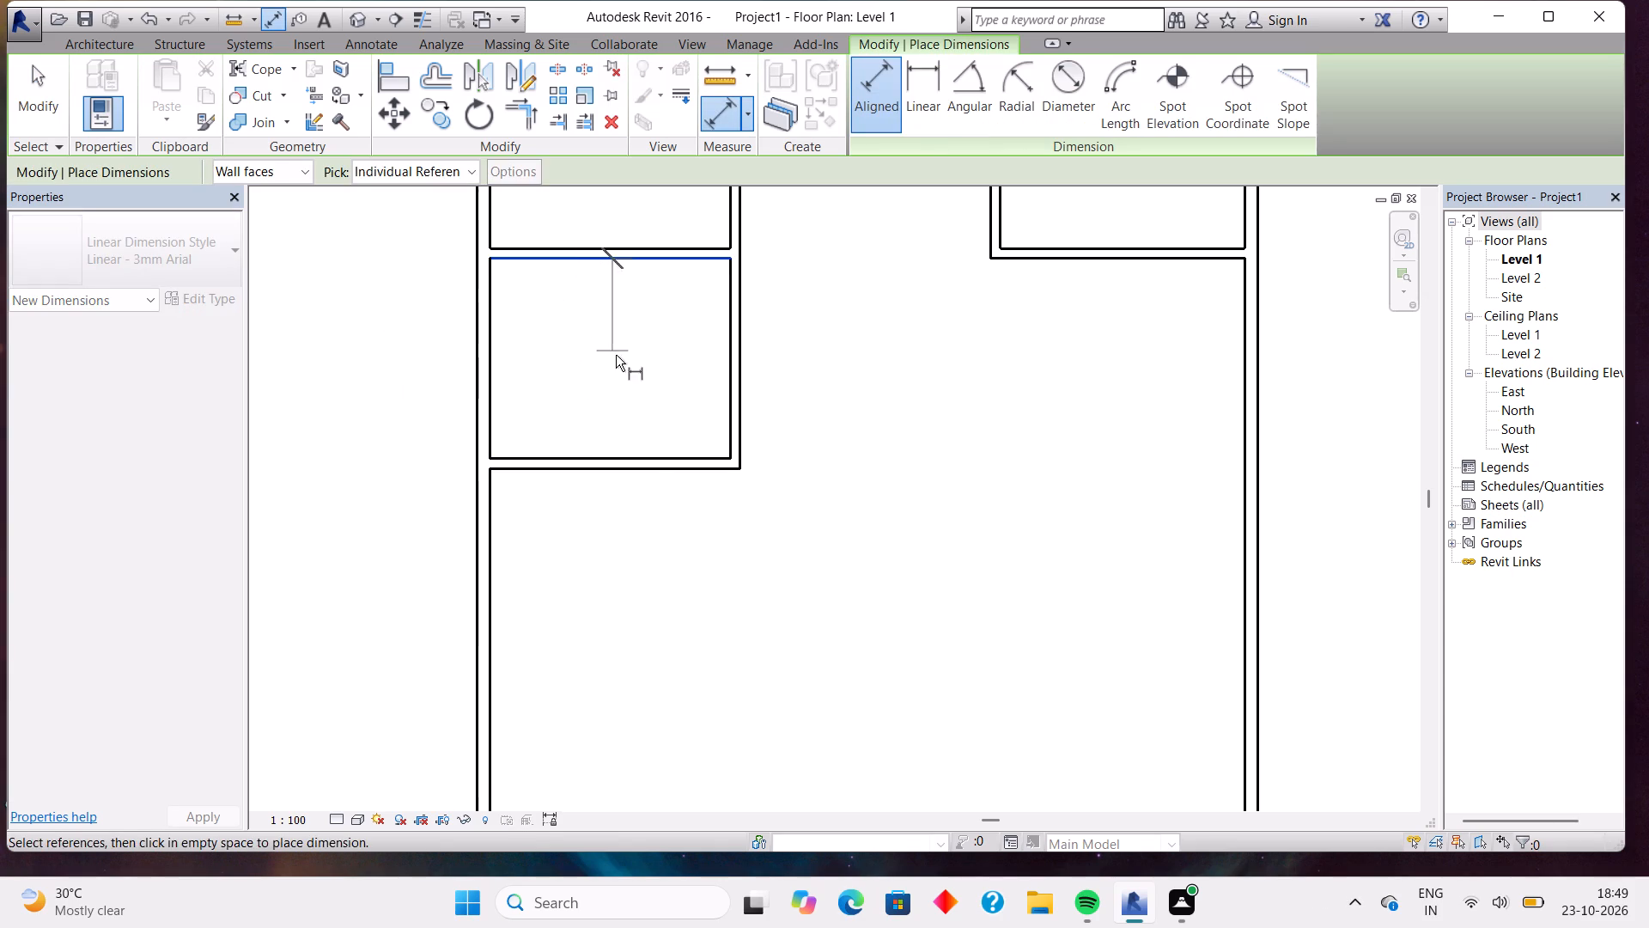
click(626, 452)
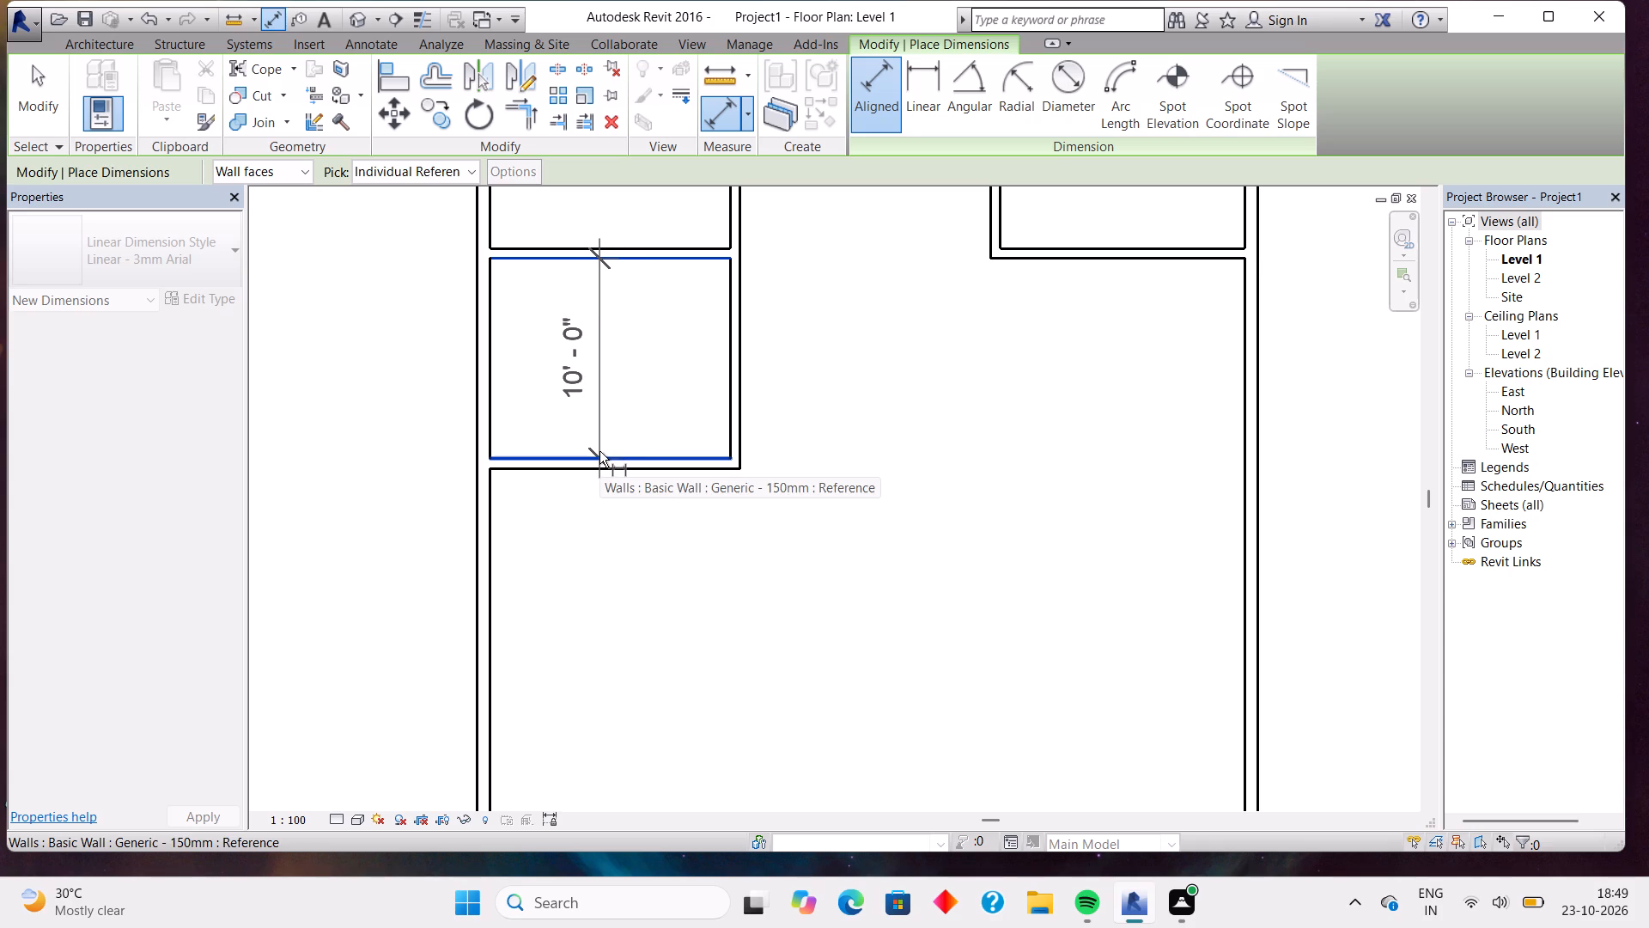
scroll(599, 451, up, 1)
key(Escape)
key(Escape)
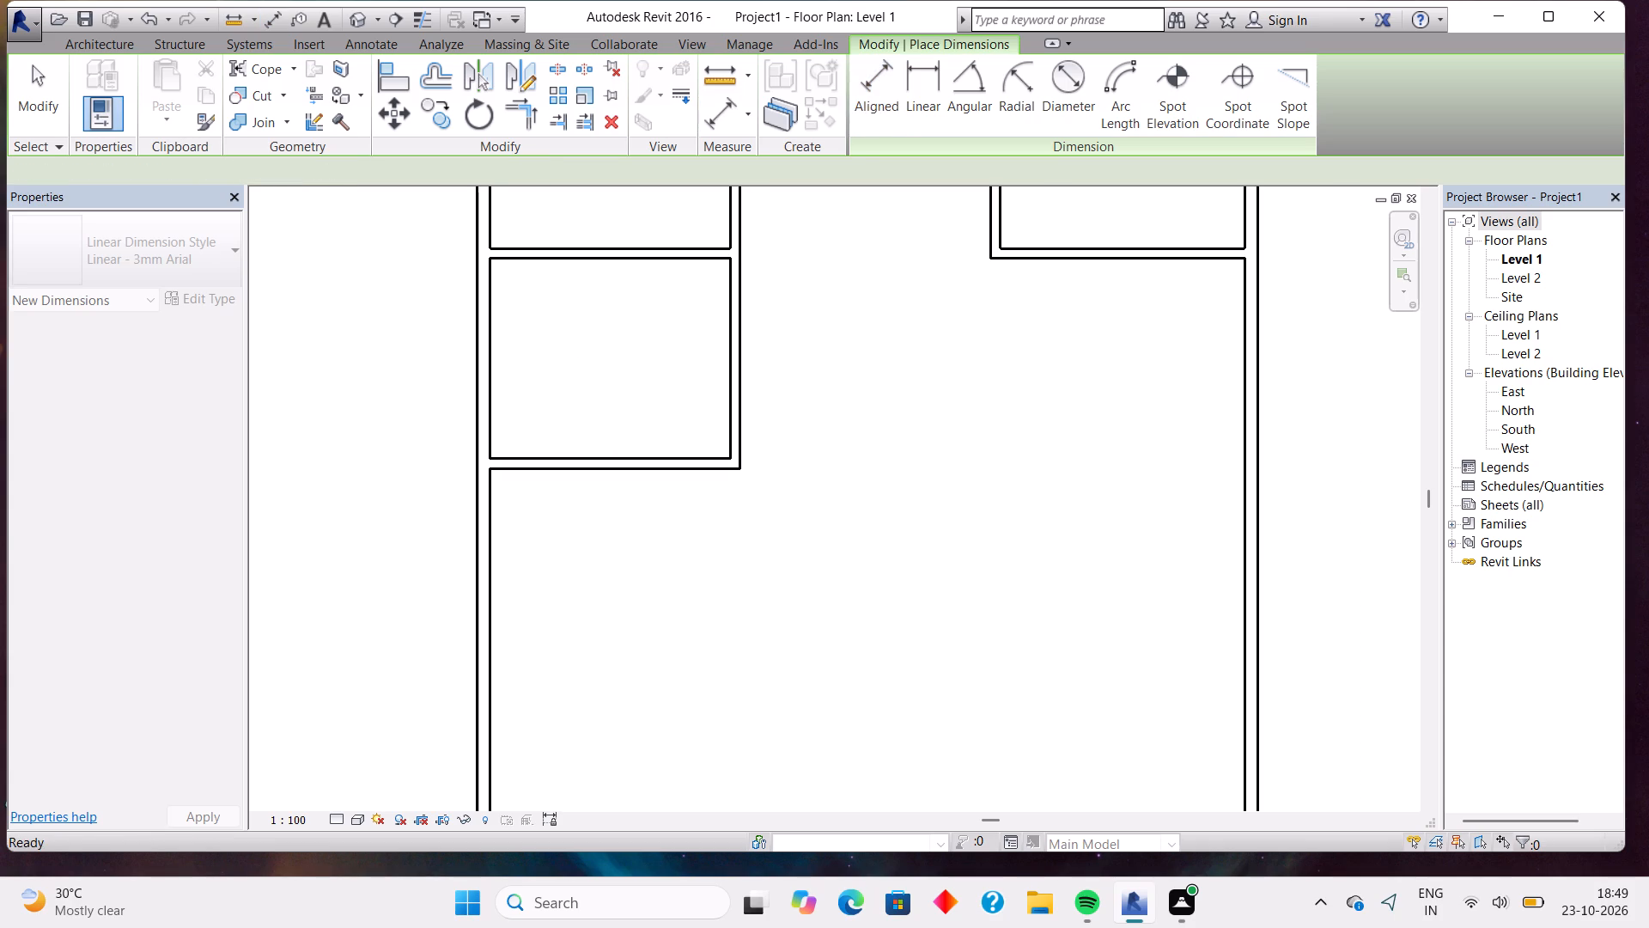
Nudge the same room's south wall a further 3" north and check the inner depth with an aligned dimension.
click(599, 451)
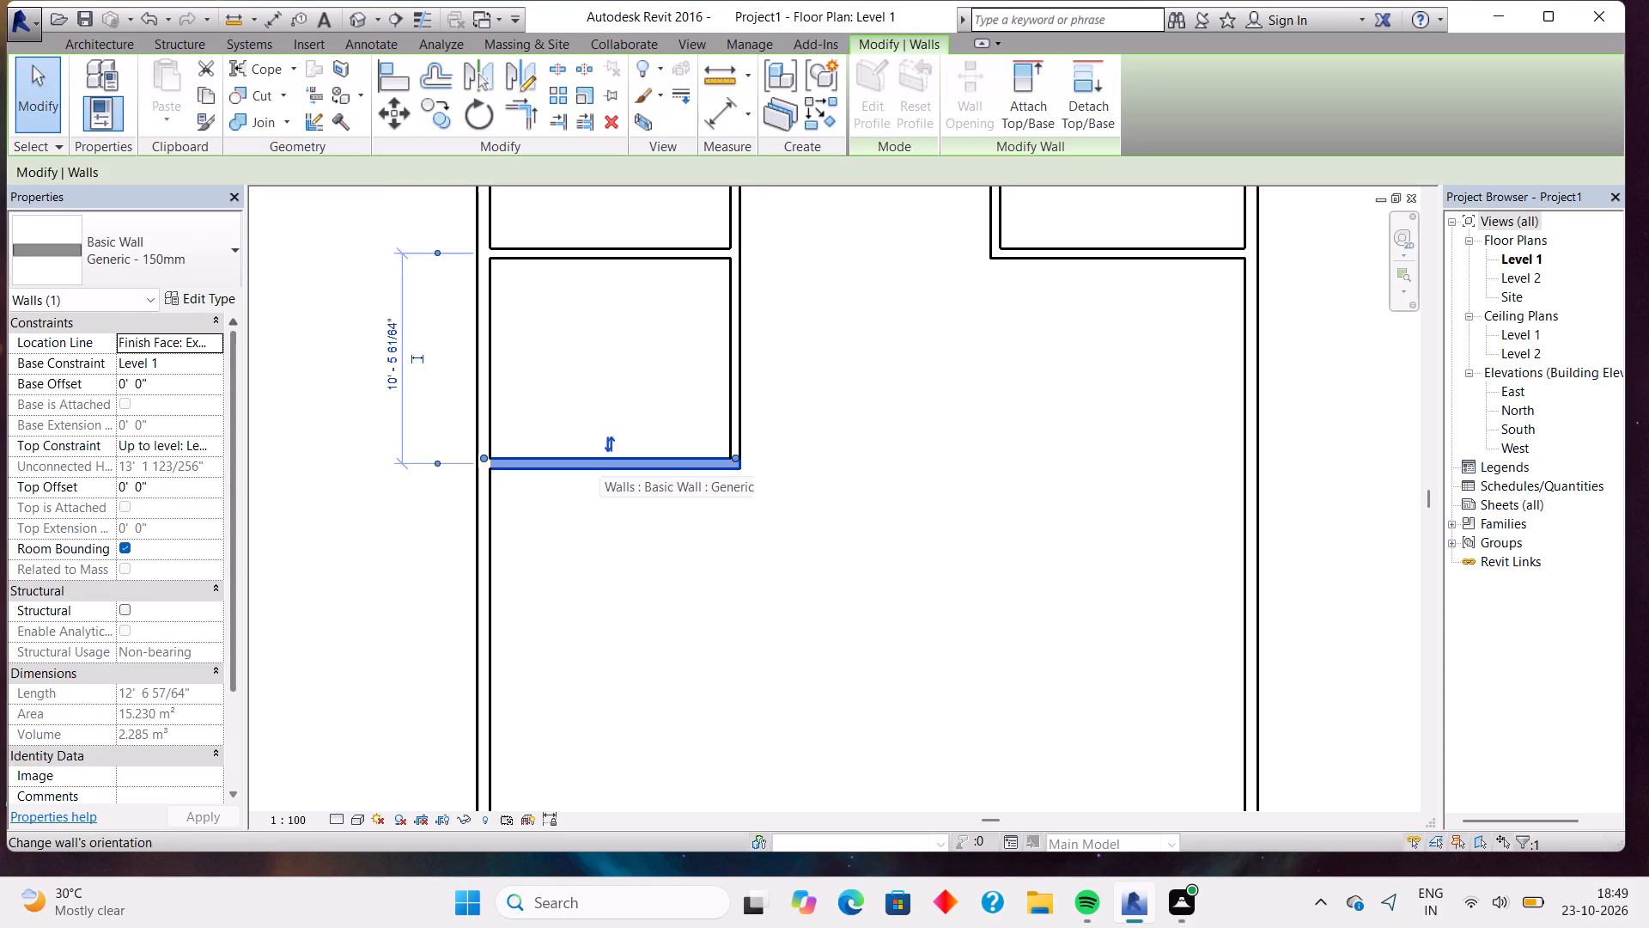
key(Up)
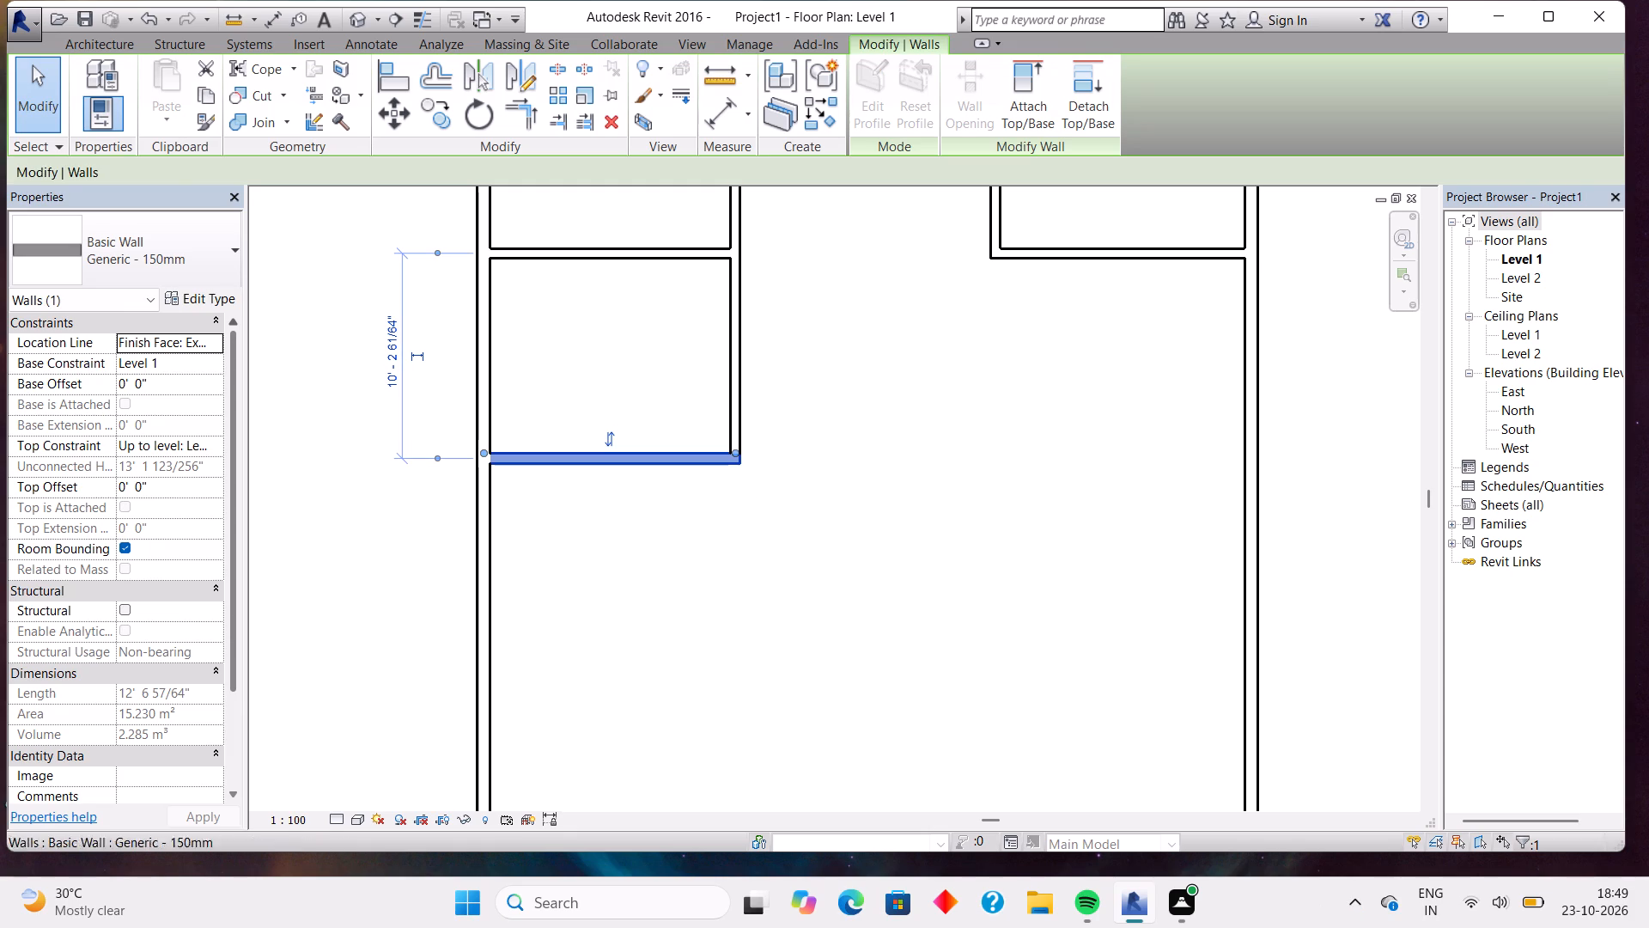
click(710, 115)
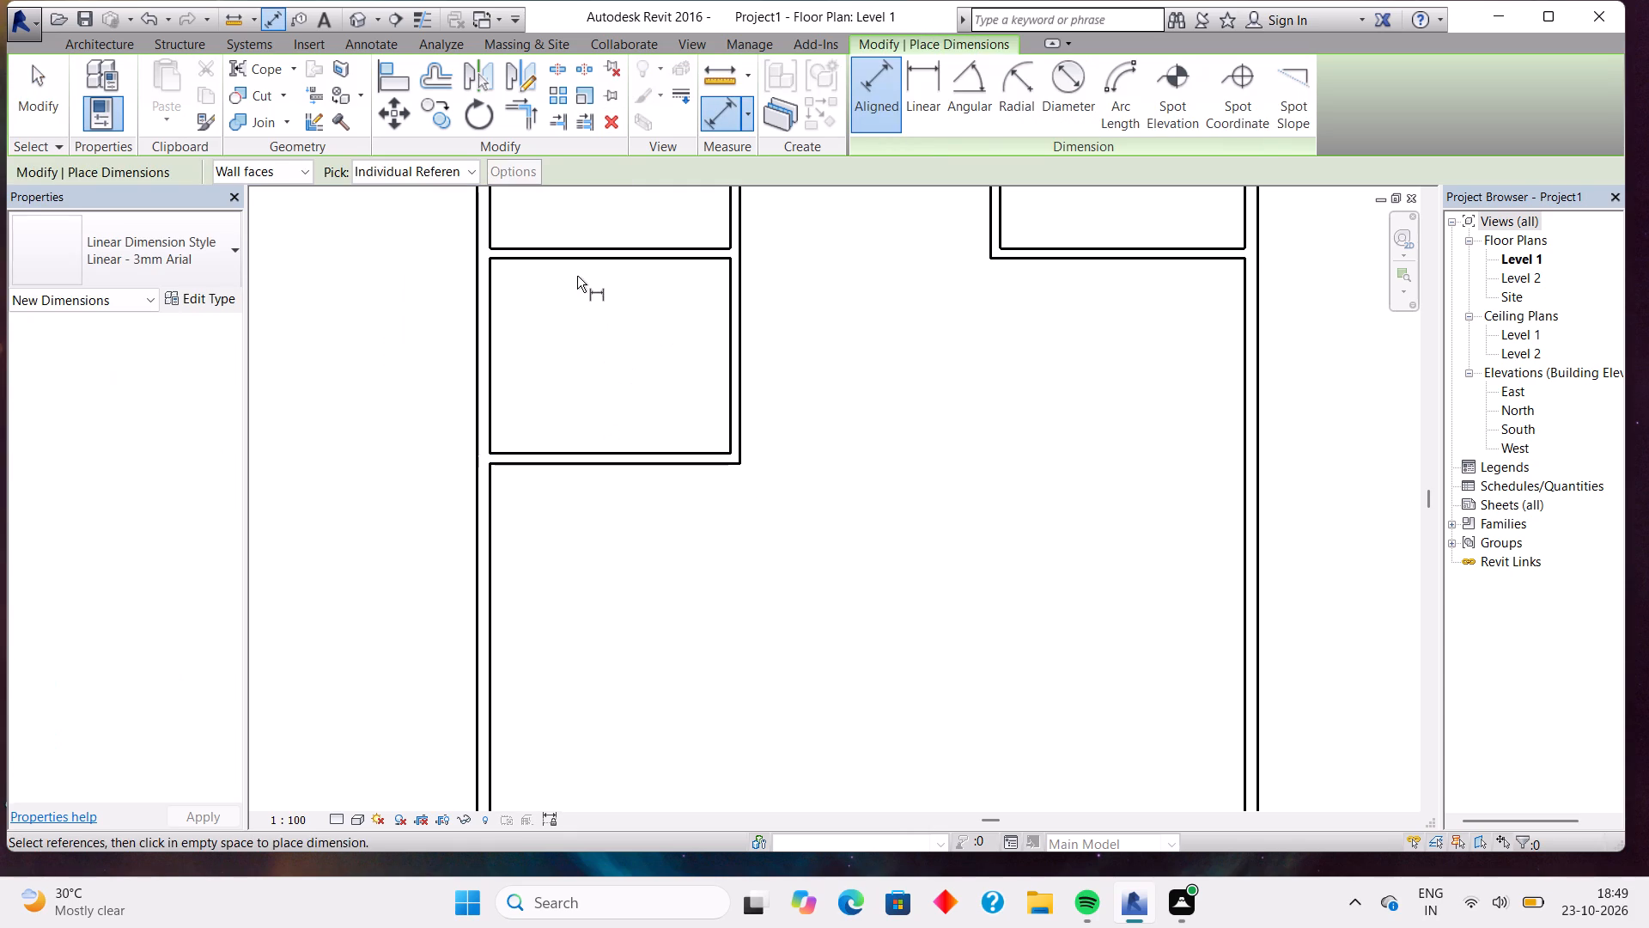
click(589, 261)
click(617, 449)
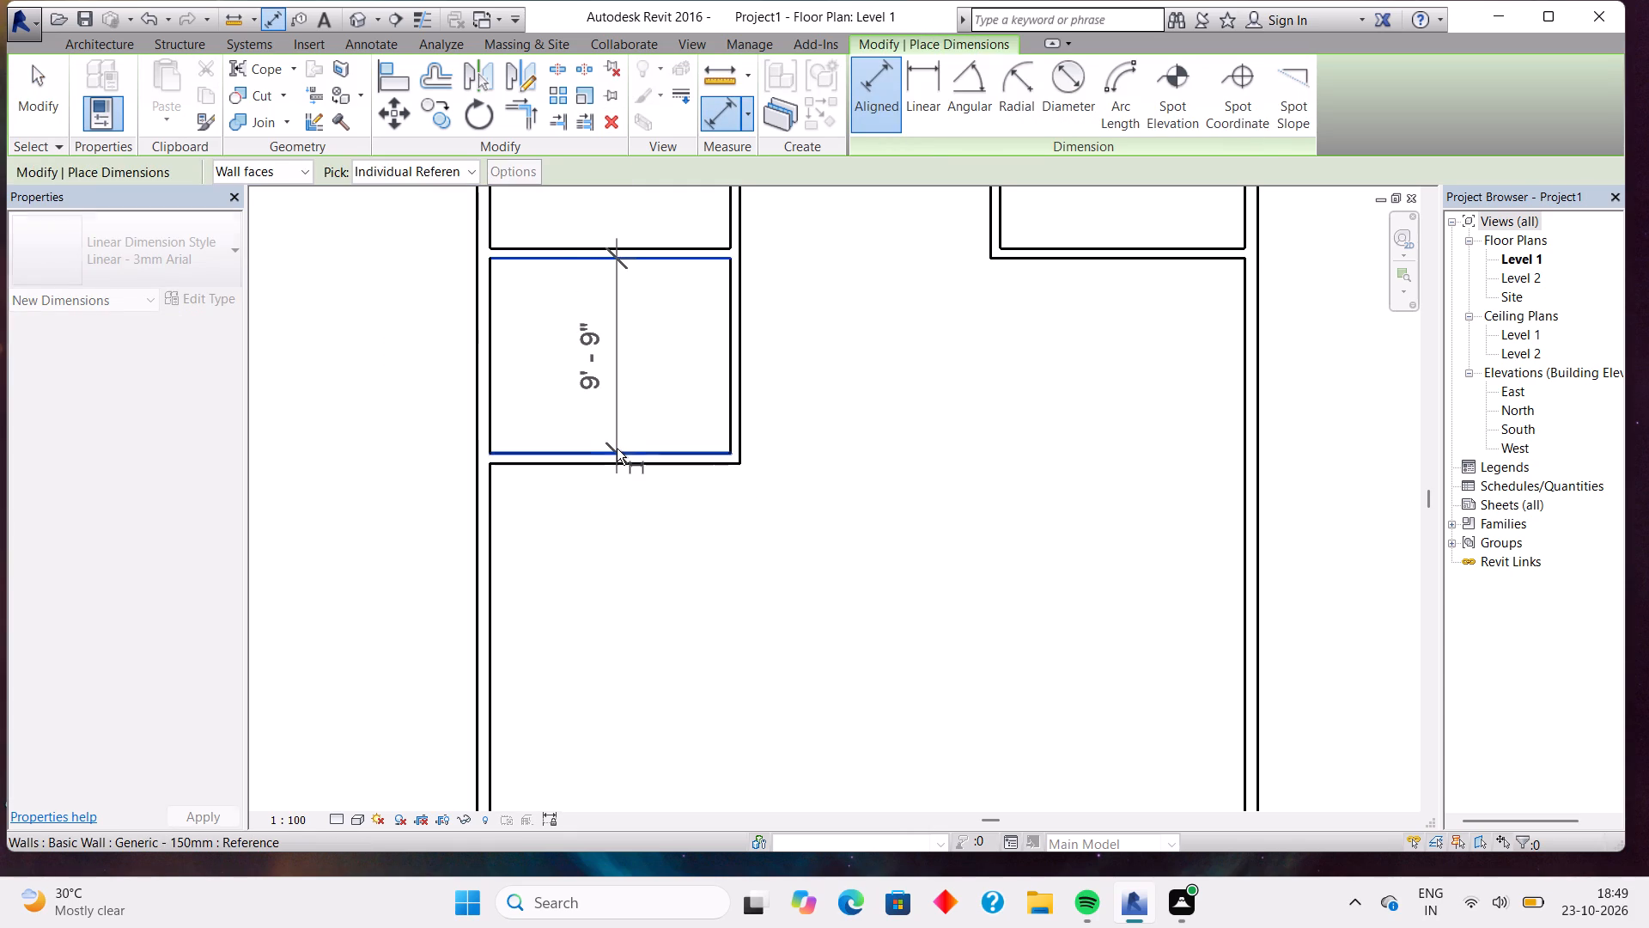
scroll(617, 449, up, 2)
middle_drag(617, 449, 652, 668)
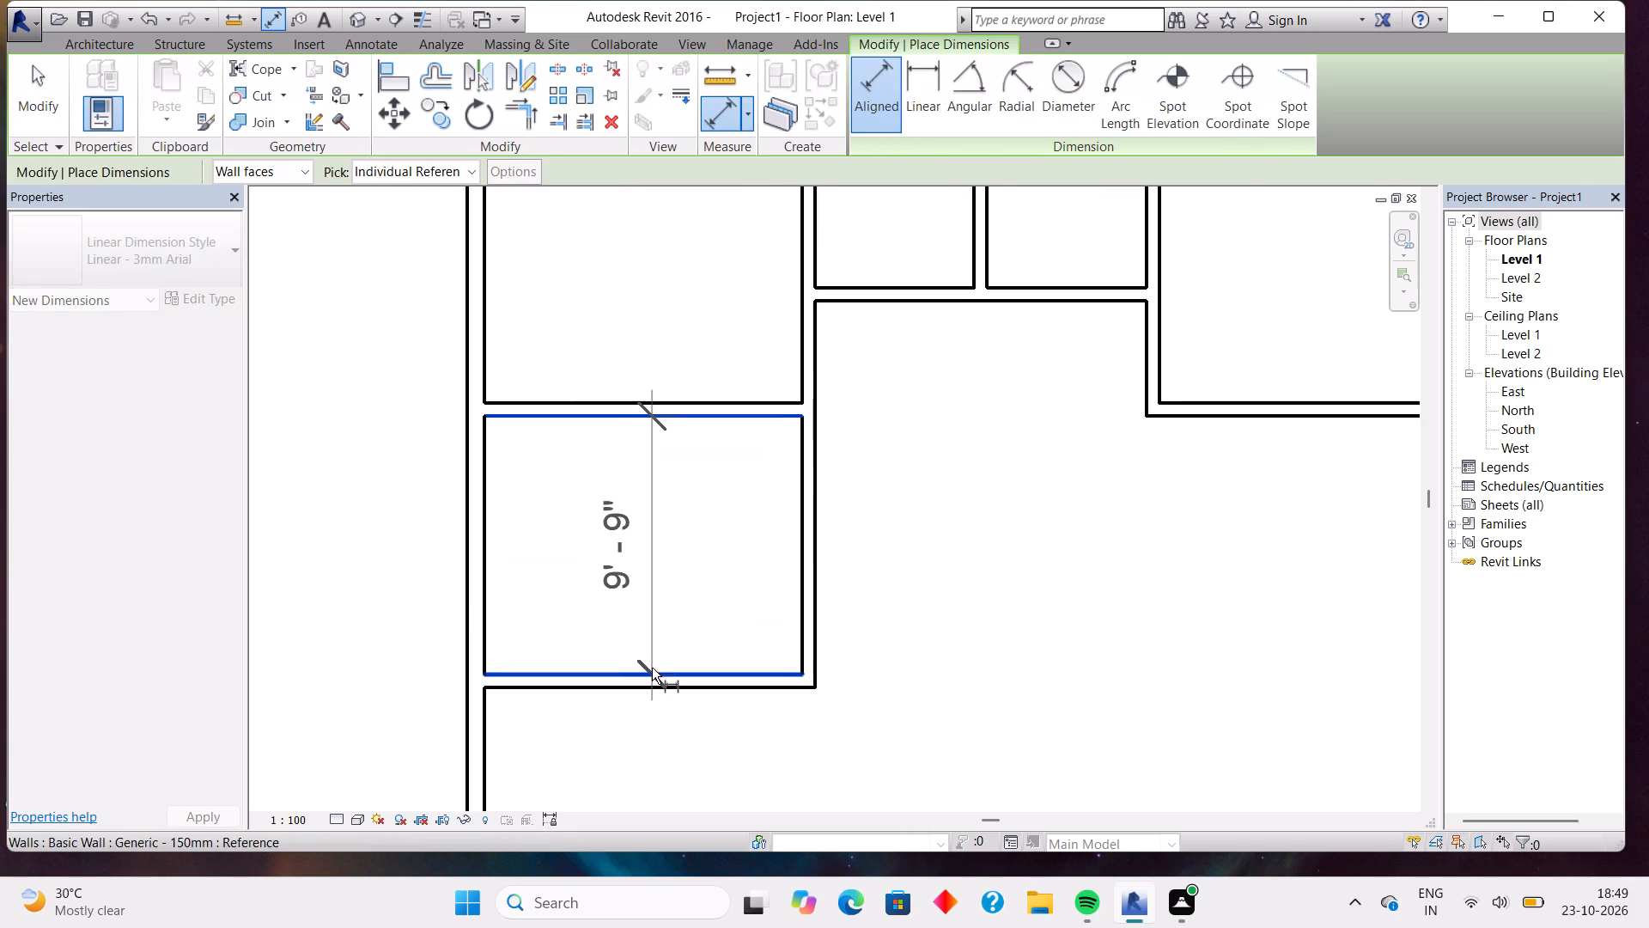
Nudge the south wall of the room below the north-west room one small increment further north.
scroll(660, 621, up, 3)
key(Escape)
key(Escape)
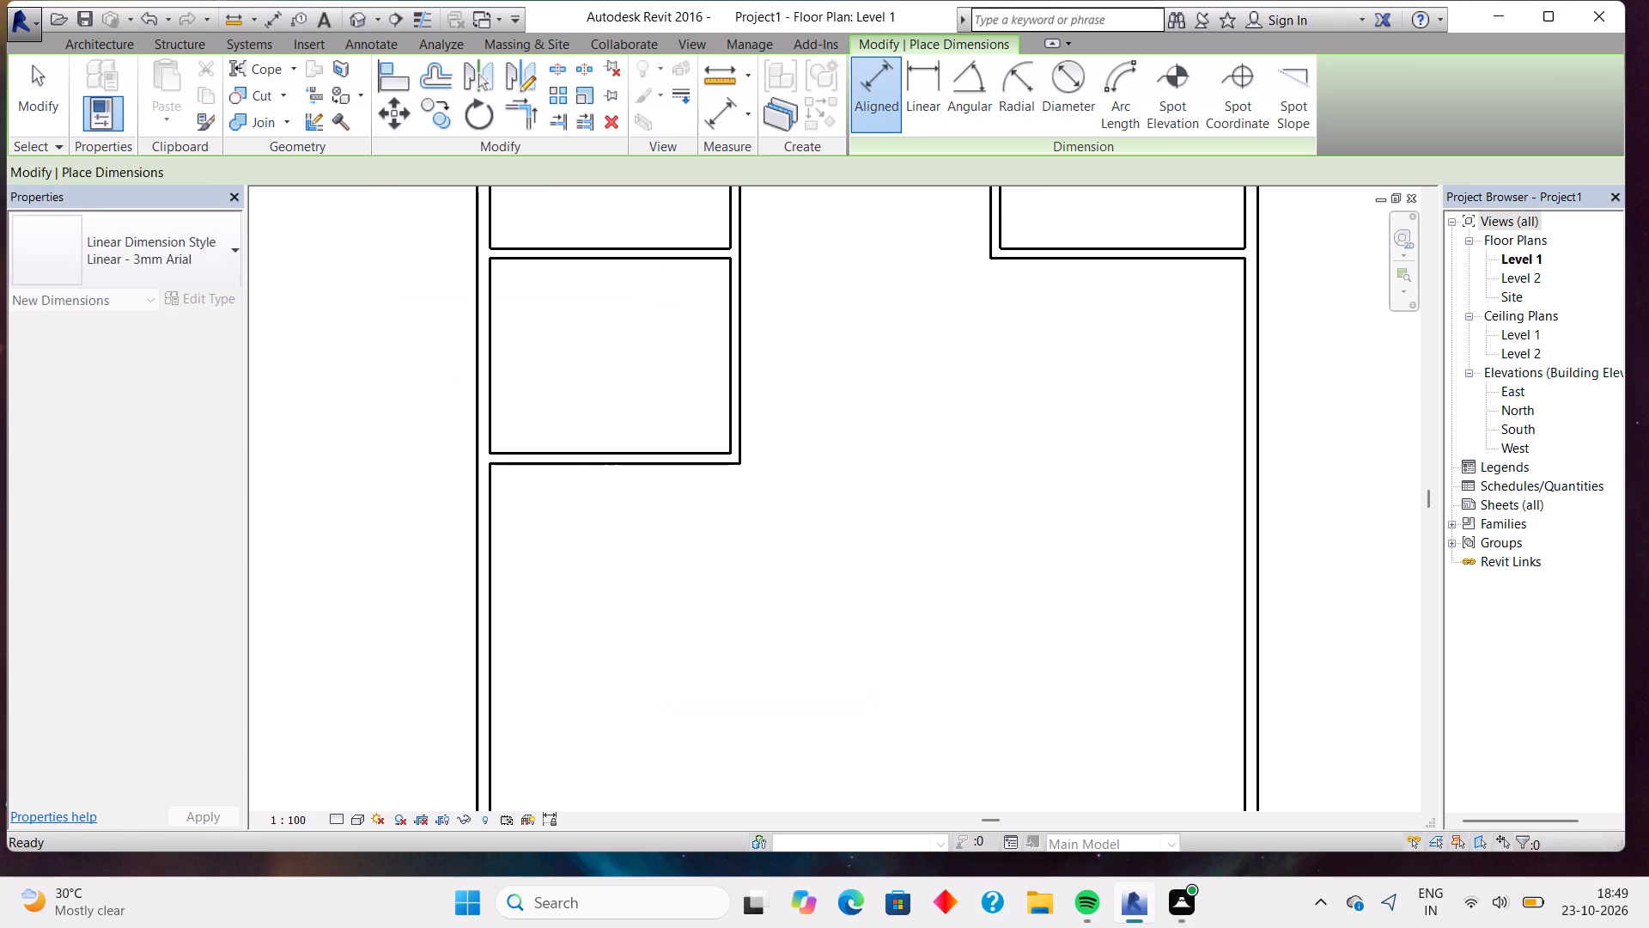
middle_drag(630, 376, 646, 512)
scroll(646, 512, up, 5)
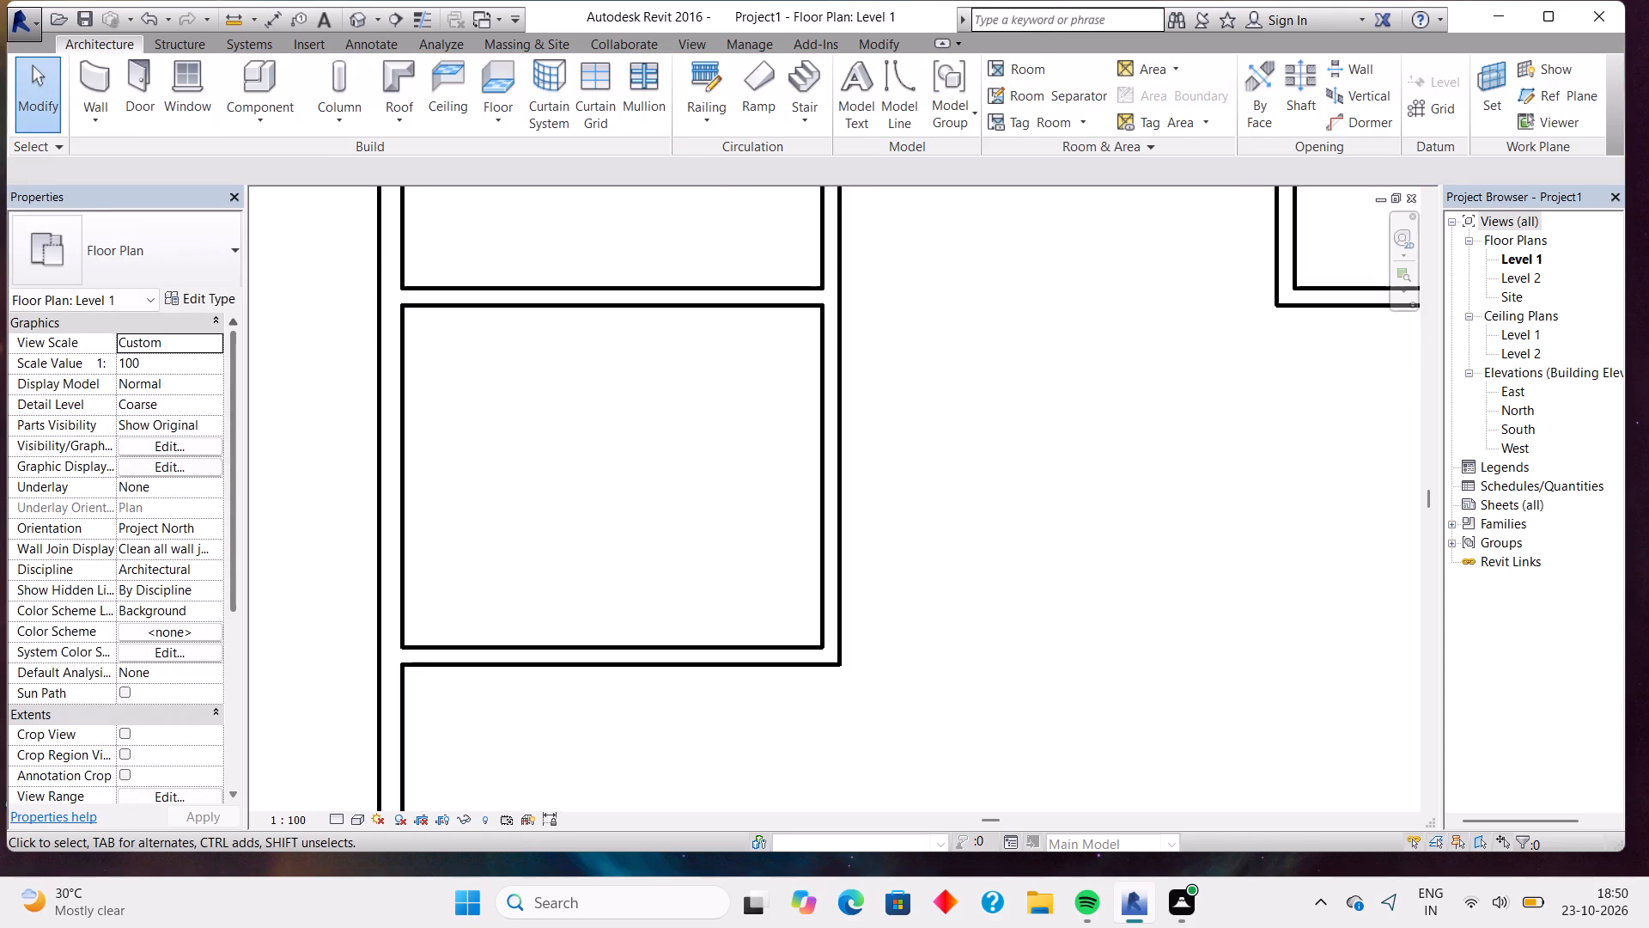
click(612, 661)
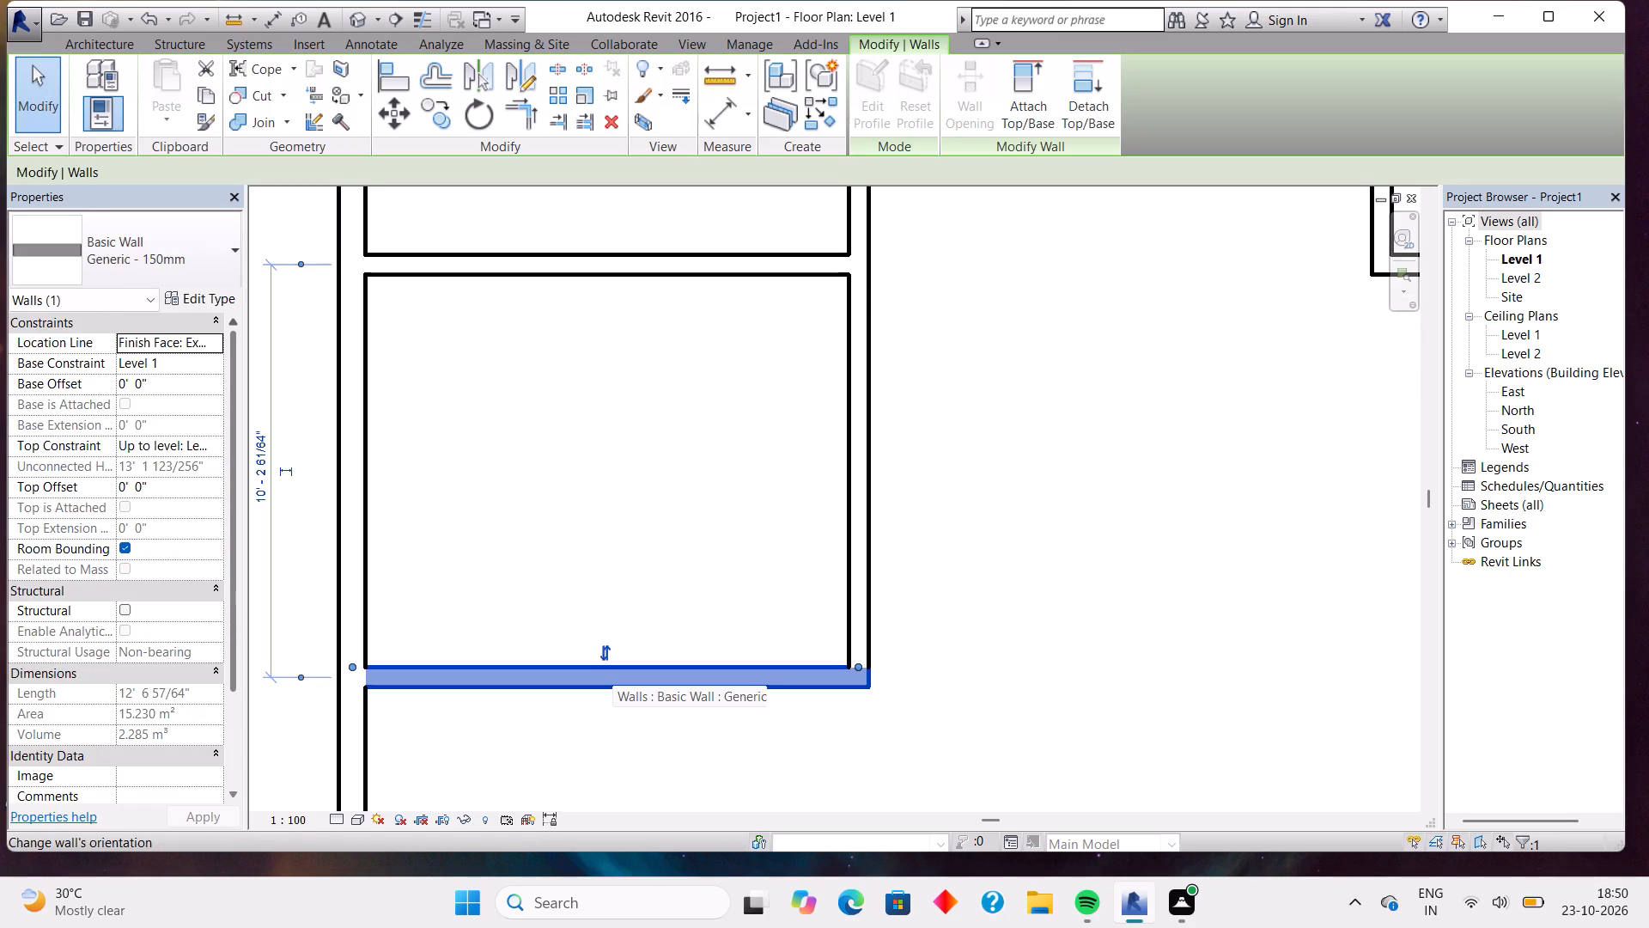
key(Up)
key(Escape)
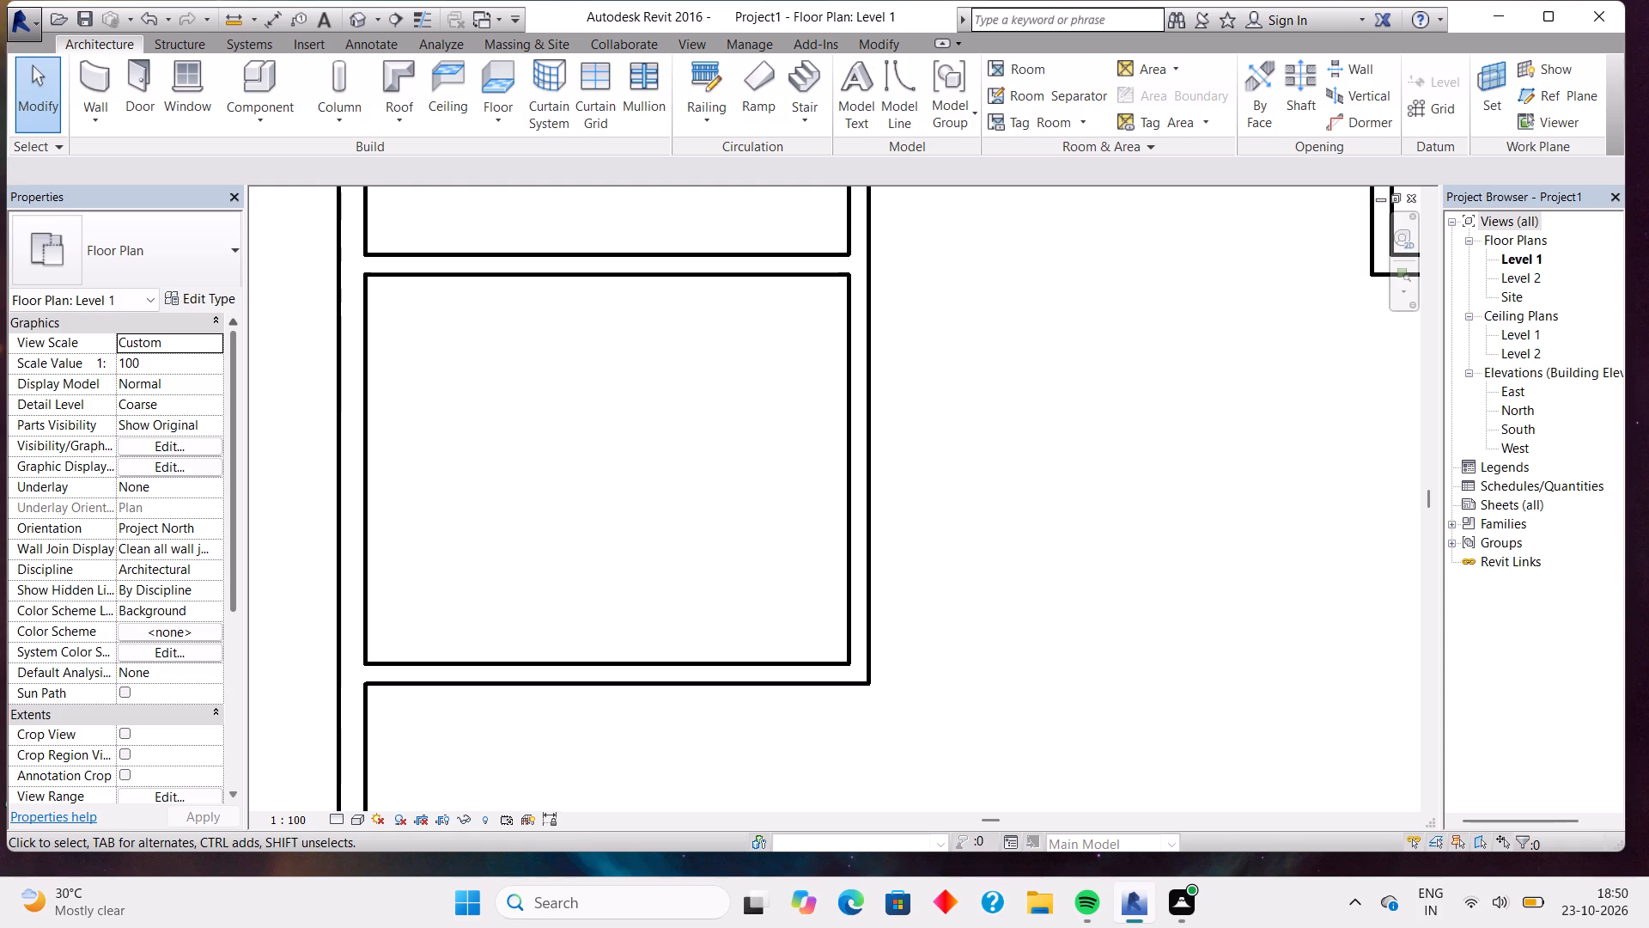
scroll(916, 459, down, 2)
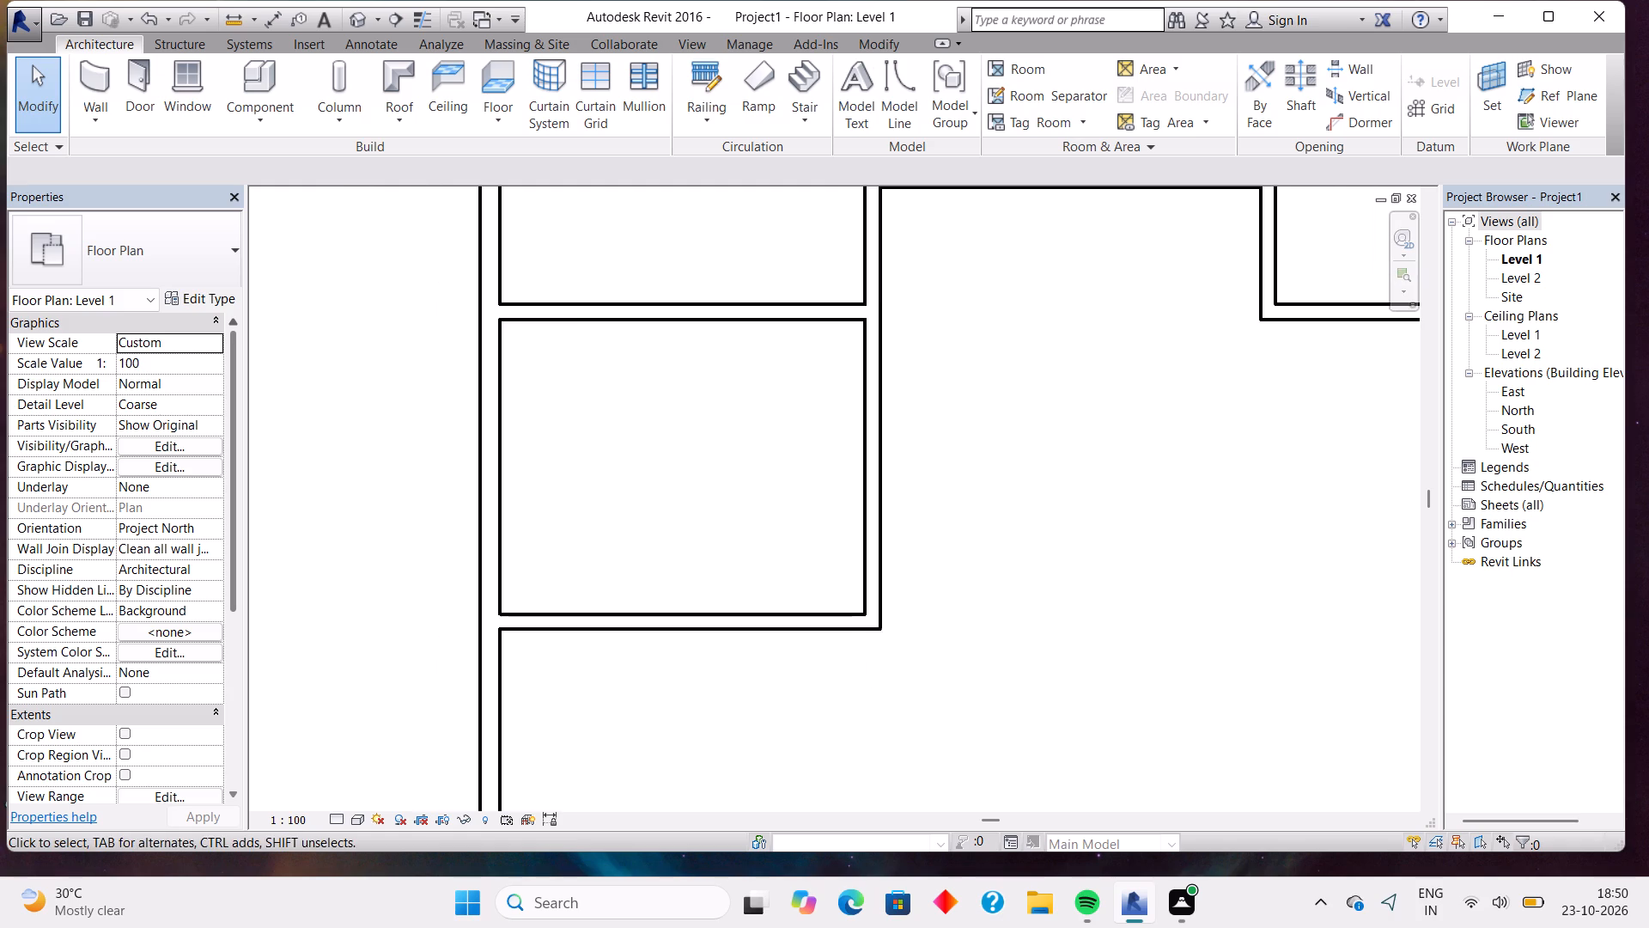
scroll(987, 409, down, 3)
middle_drag(1139, 446, 1002, 461)
scroll(1002, 461, down, 1)
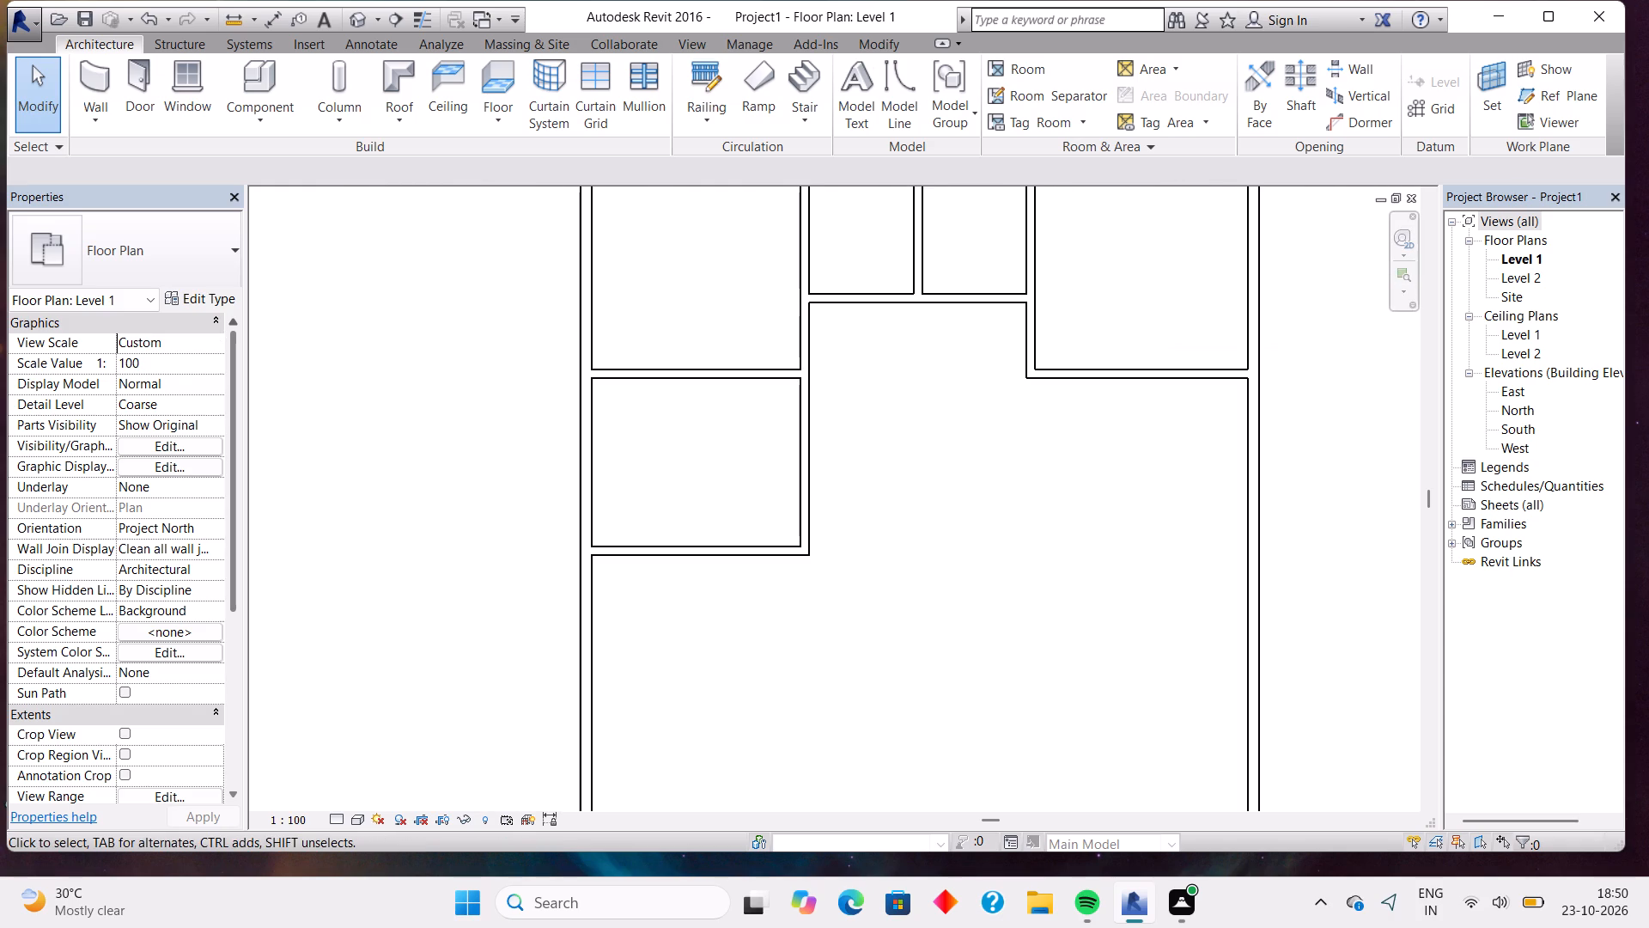
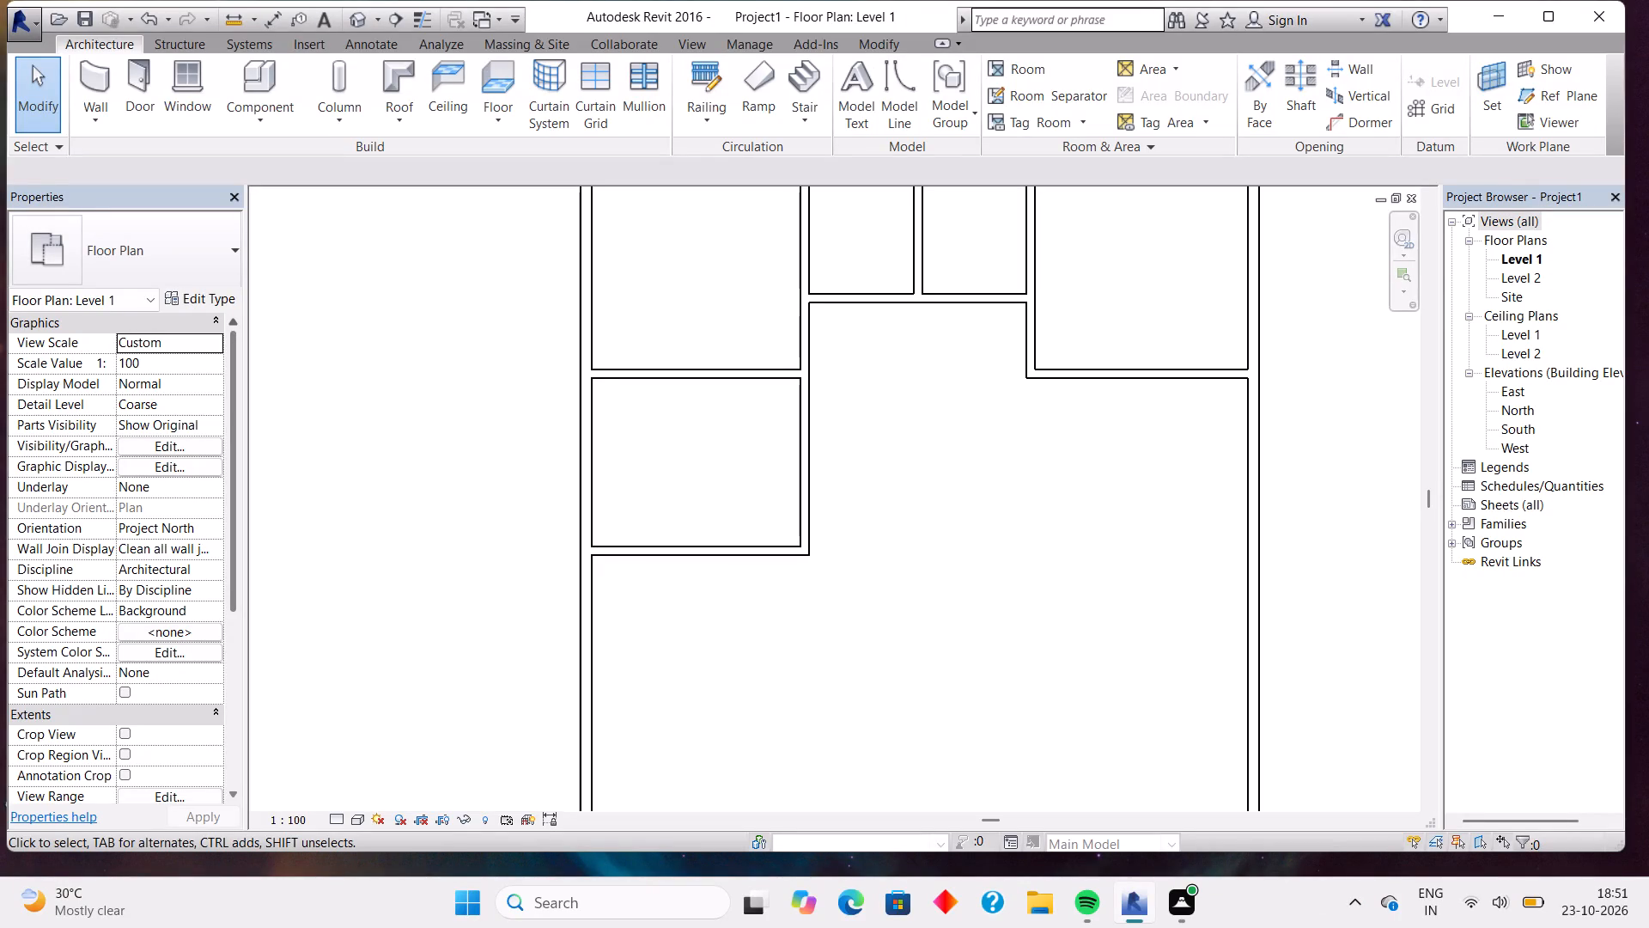
Draw two Generic - 150mm walls below the lower west room, enclosing a small room about 4'-2" by 6'-8" inside against the west exterior wall.
middle_drag(991, 638, 1078, 452)
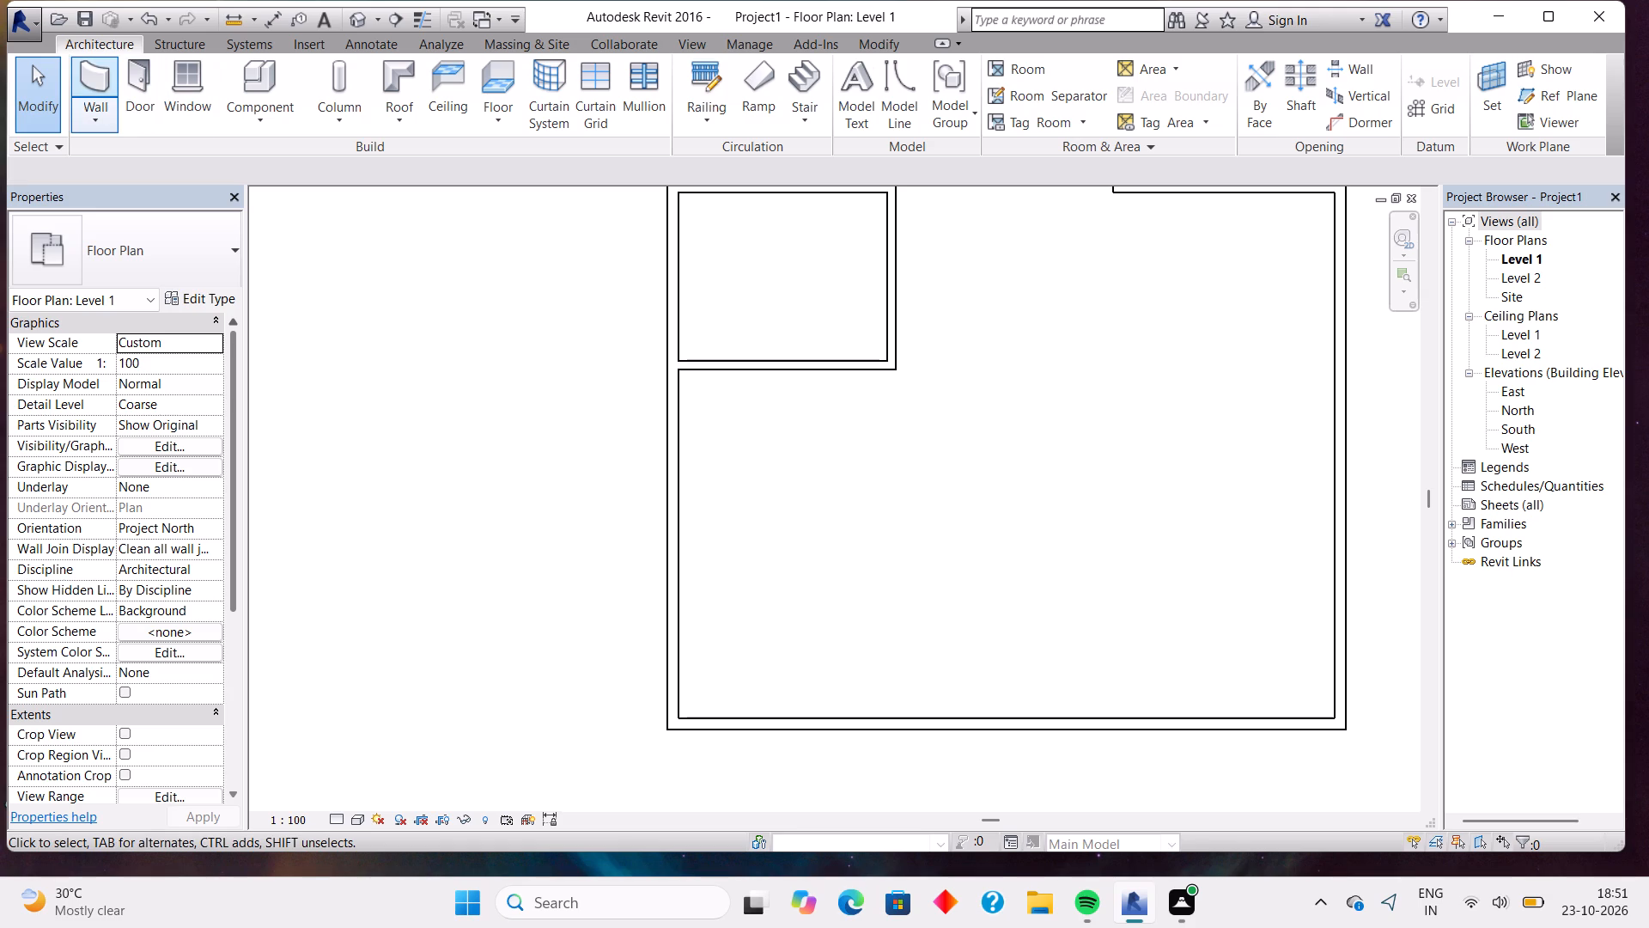
click(88, 74)
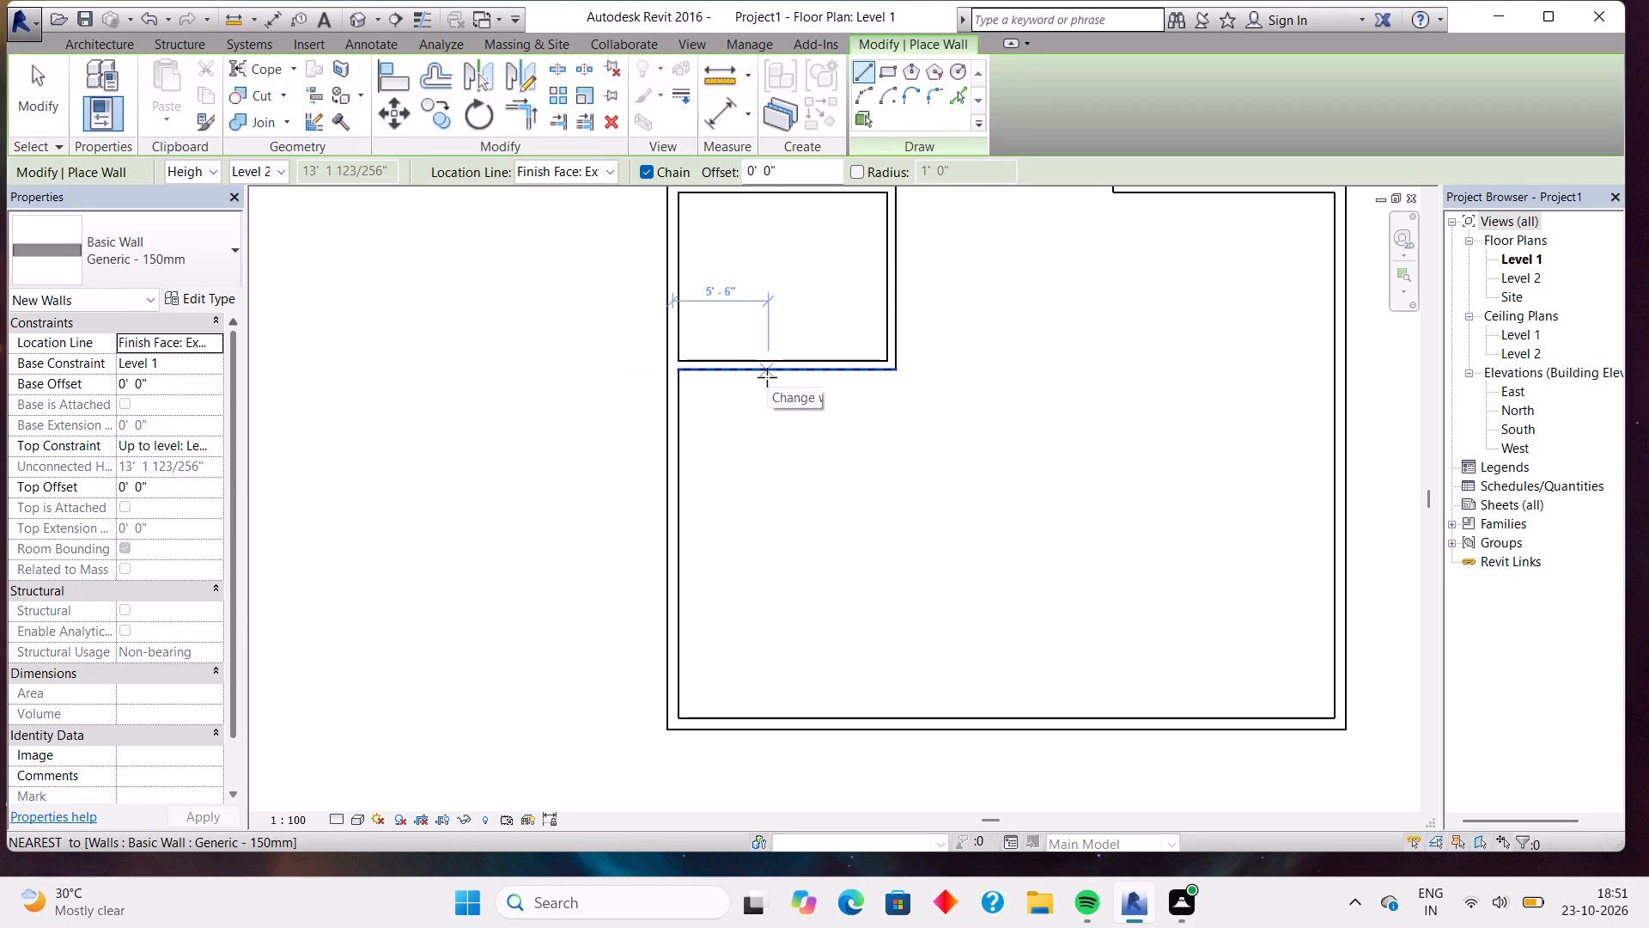
click(760, 377)
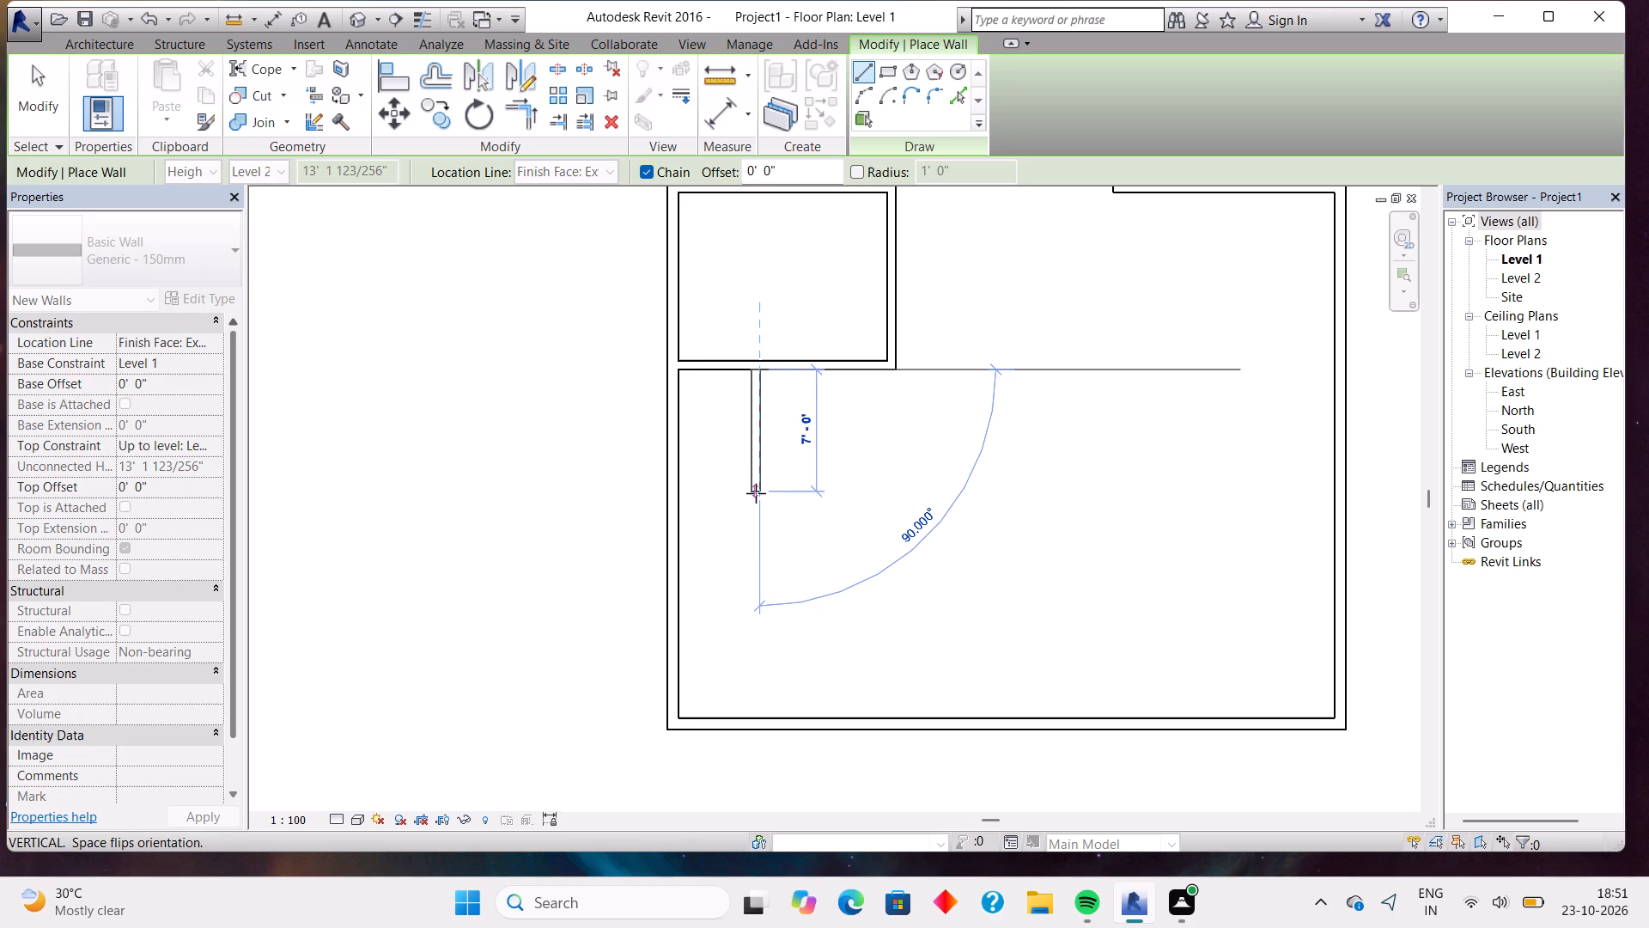
scroll(756, 493, up, 10)
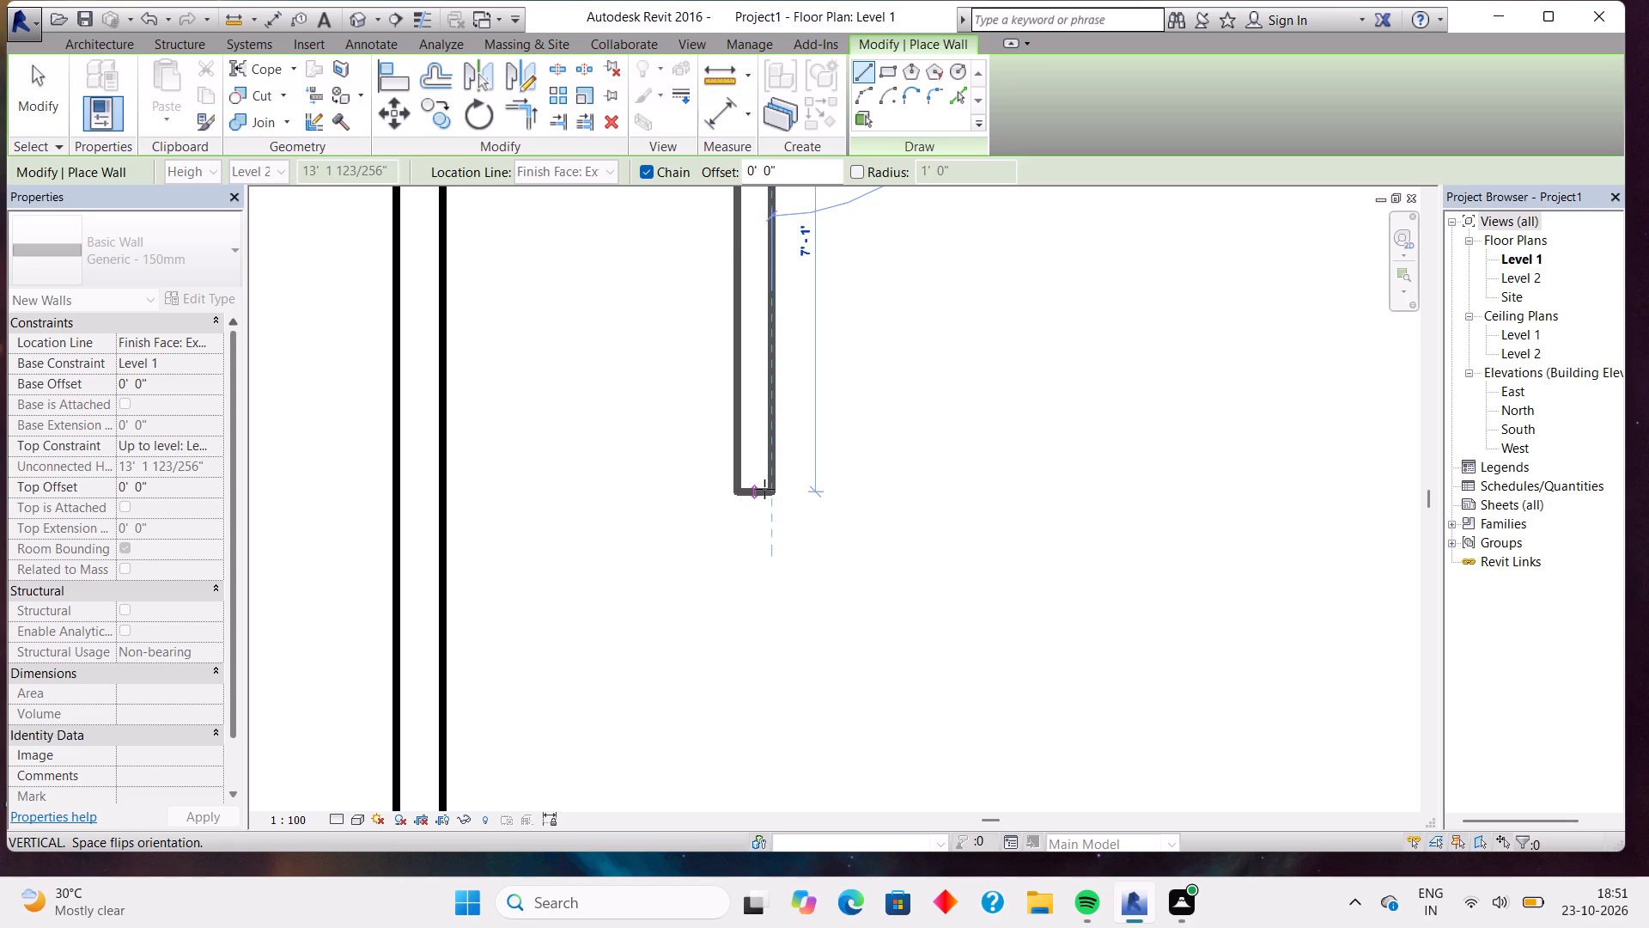
click(765, 495)
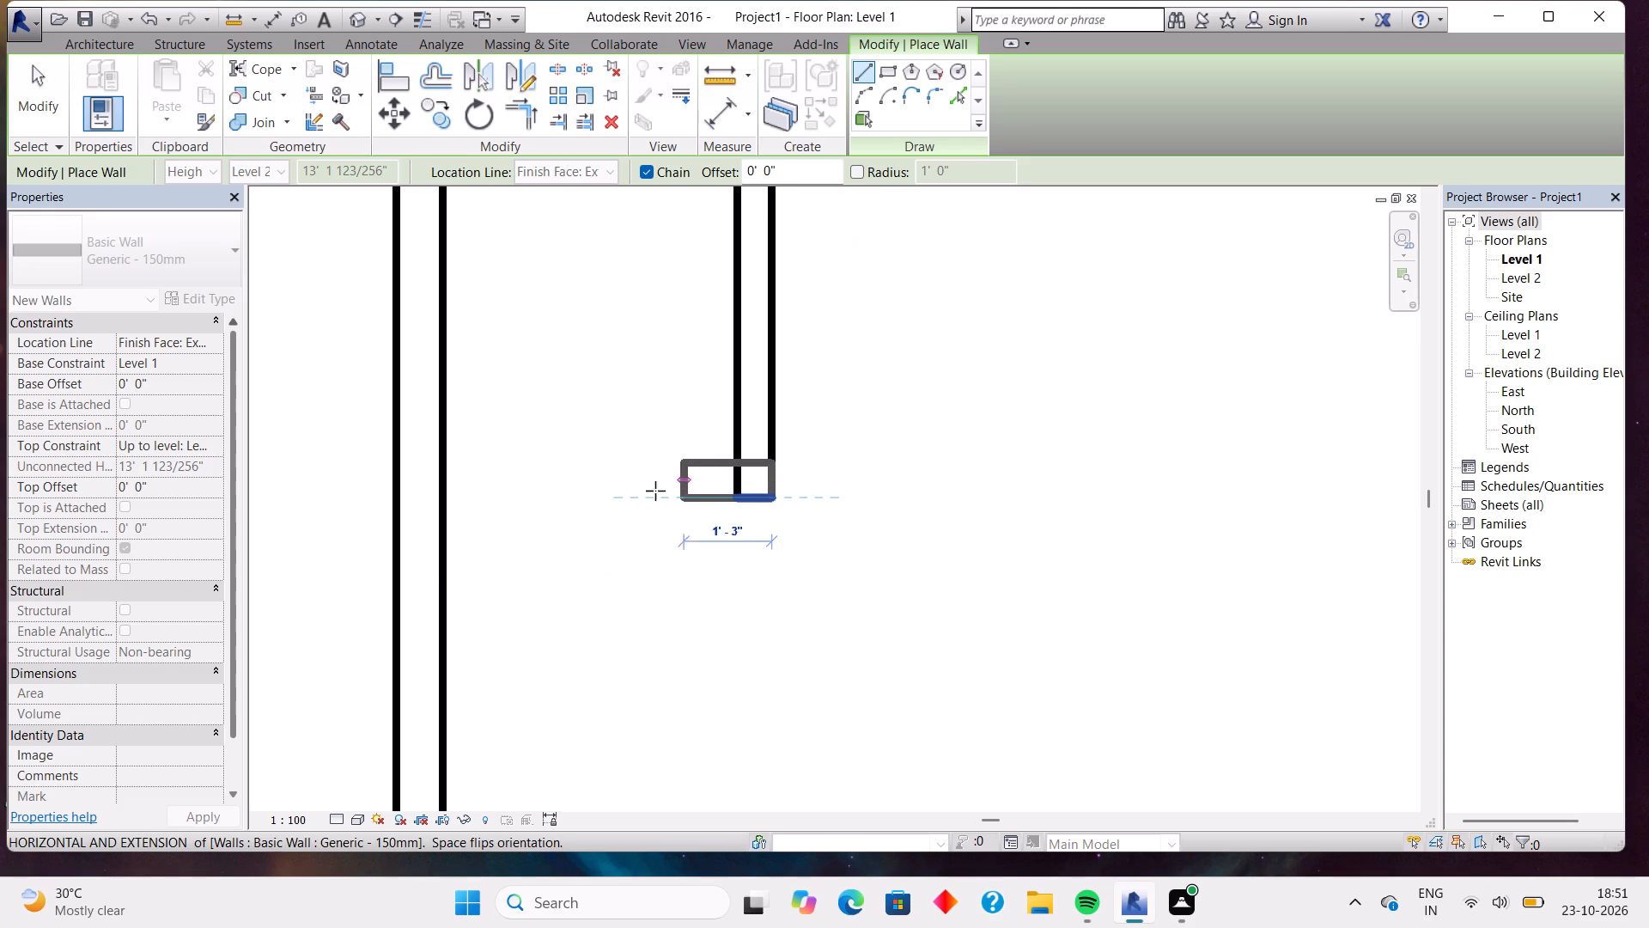
click(447, 498)
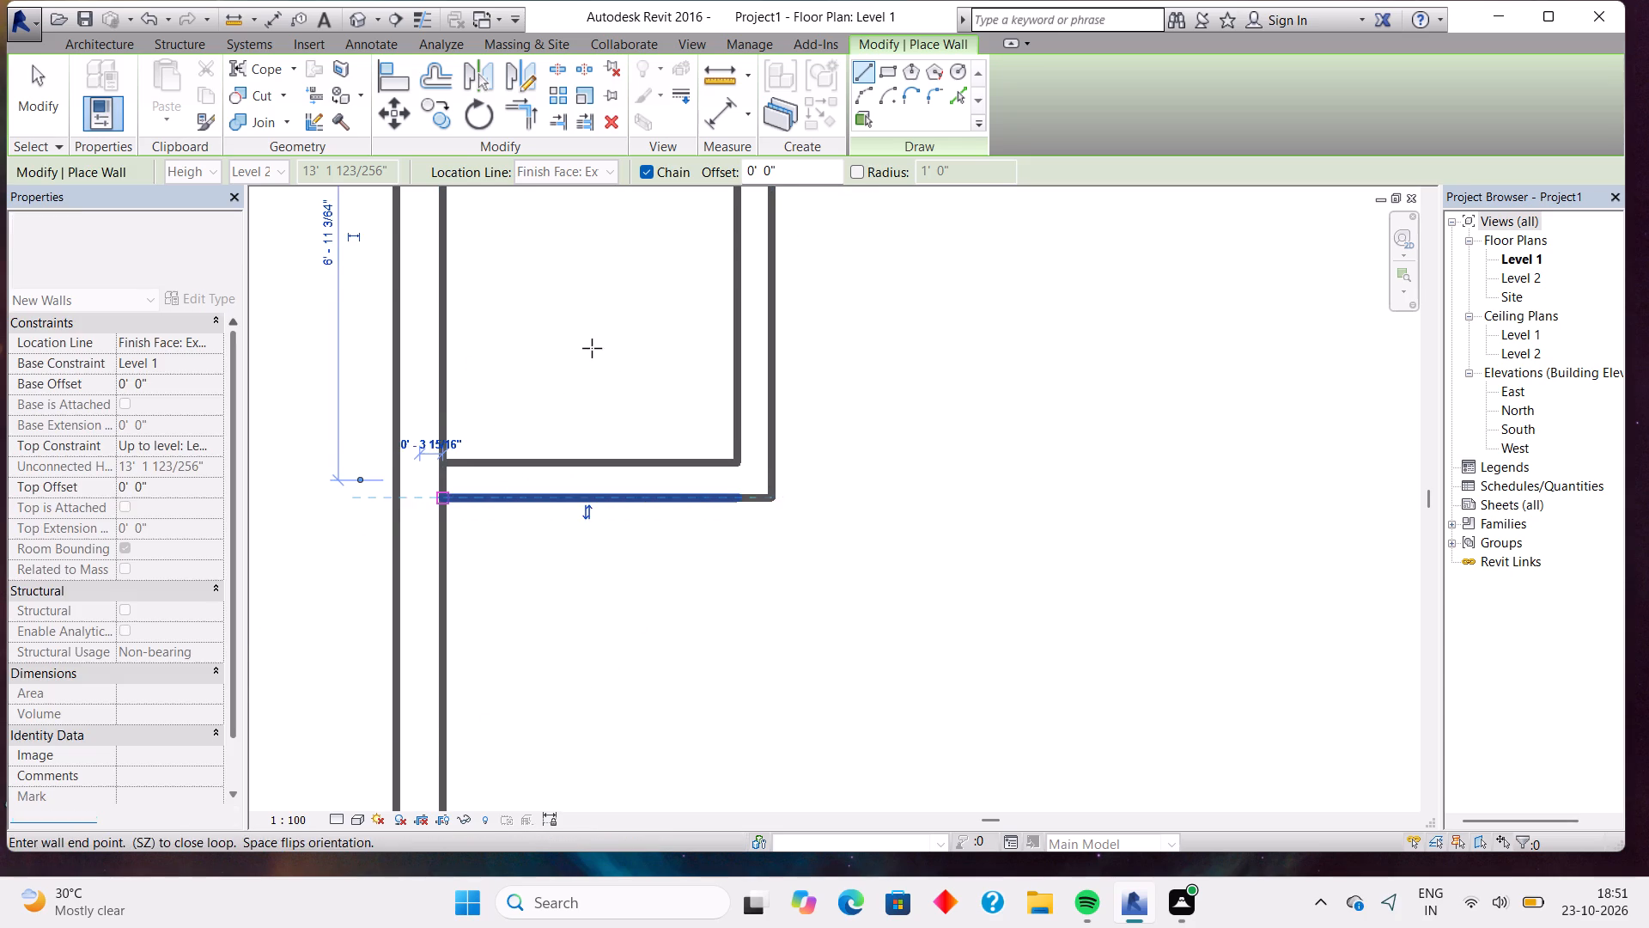
scroll(592, 347, down, 3)
middle_drag(592, 347, 712, 596)
scroll(633, 446, down, 1)
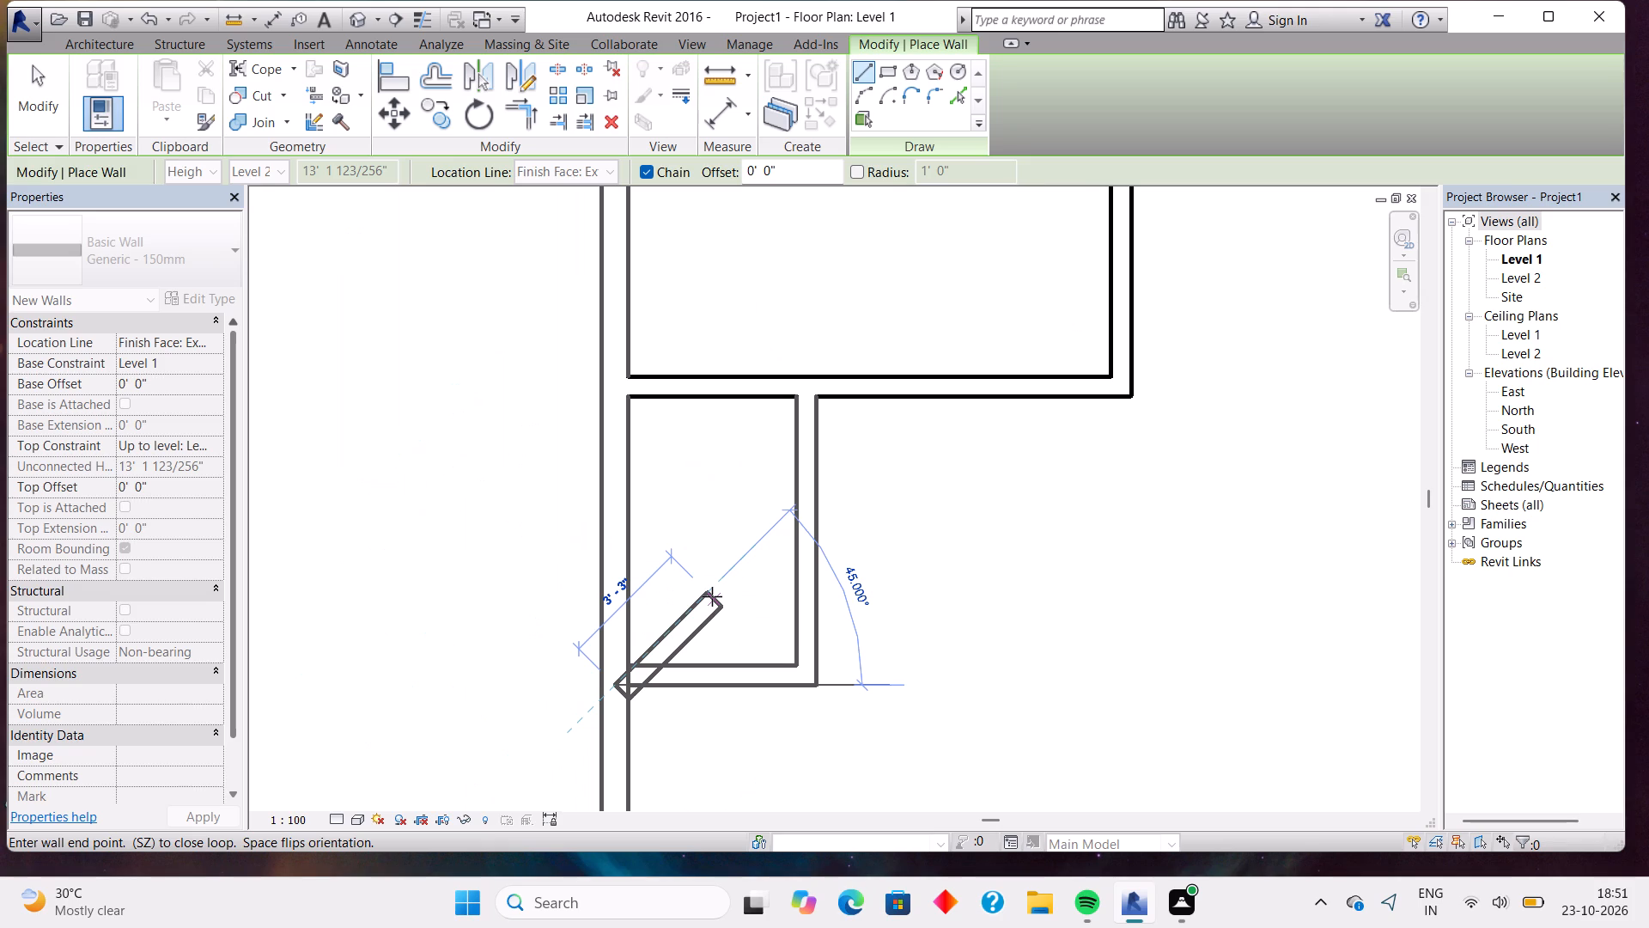
key(Escape)
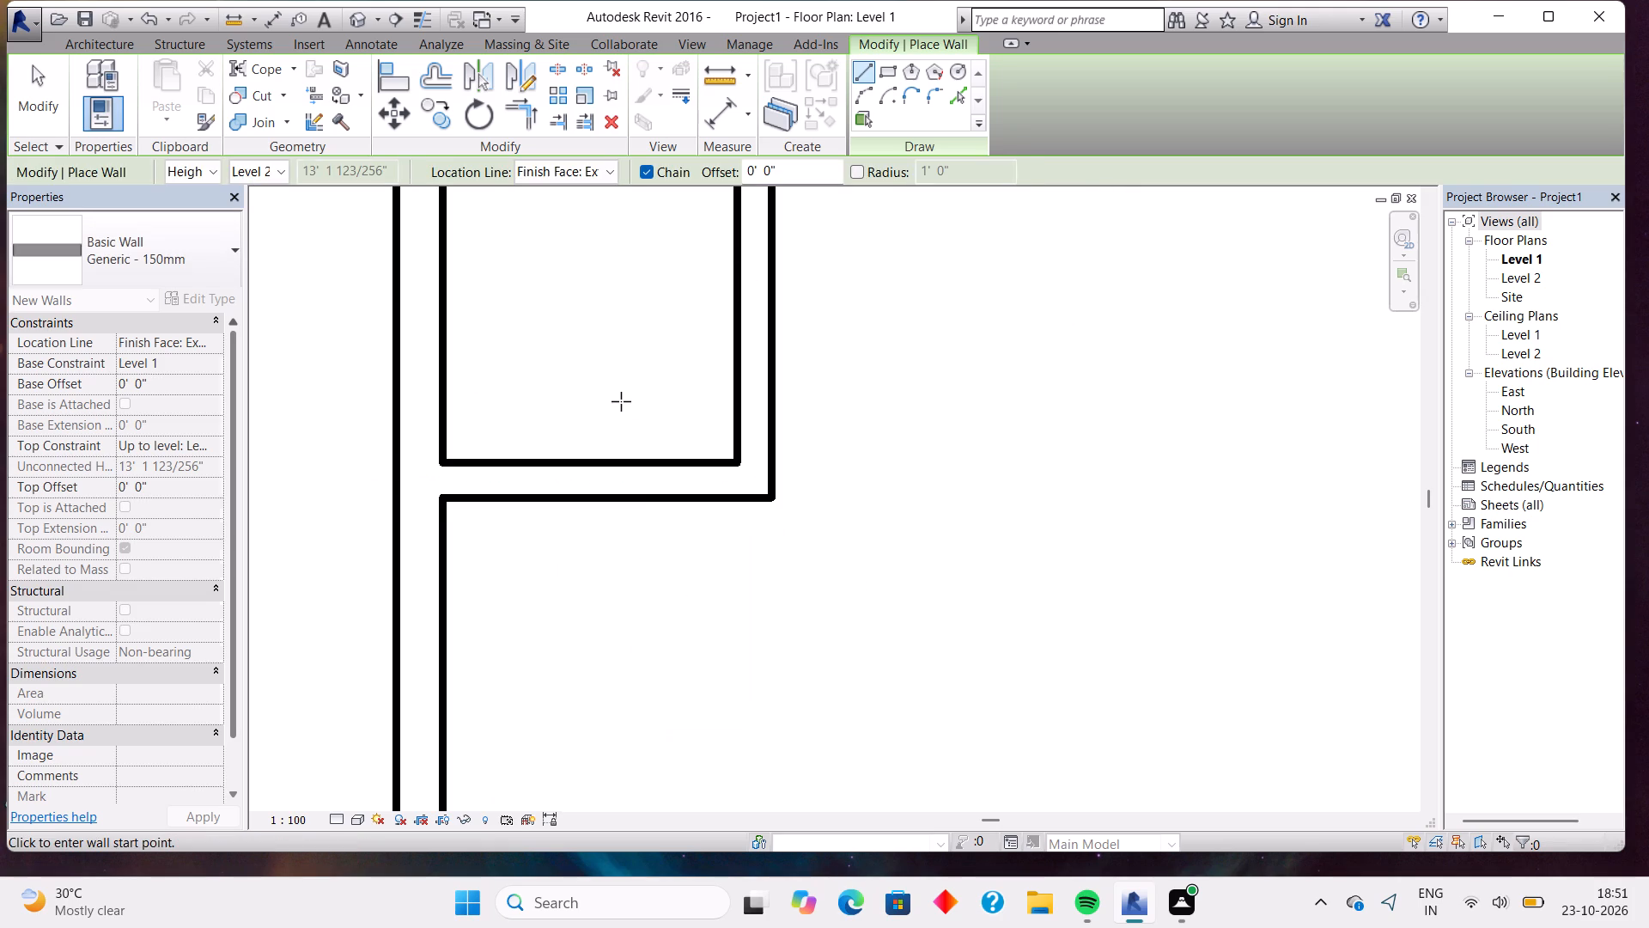
Check the new small room's inner depth and inner width between wall faces with aligned dimensions.
middle_drag(619, 400, 712, 681)
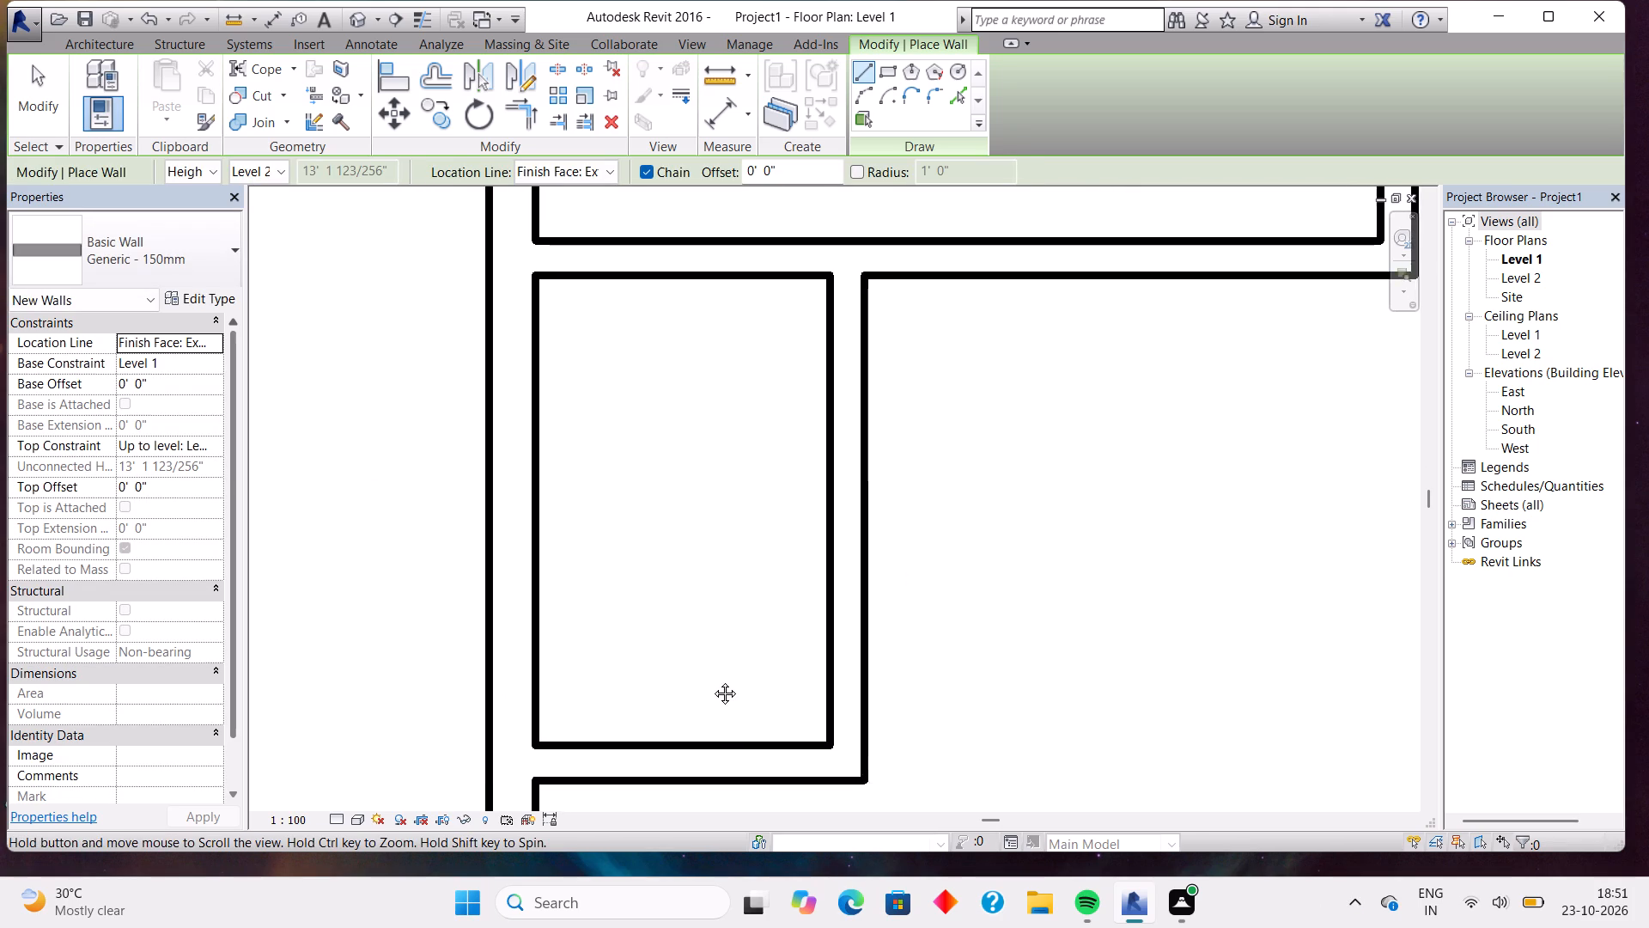
middle_drag(712, 681, 712, 664)
click(717, 119)
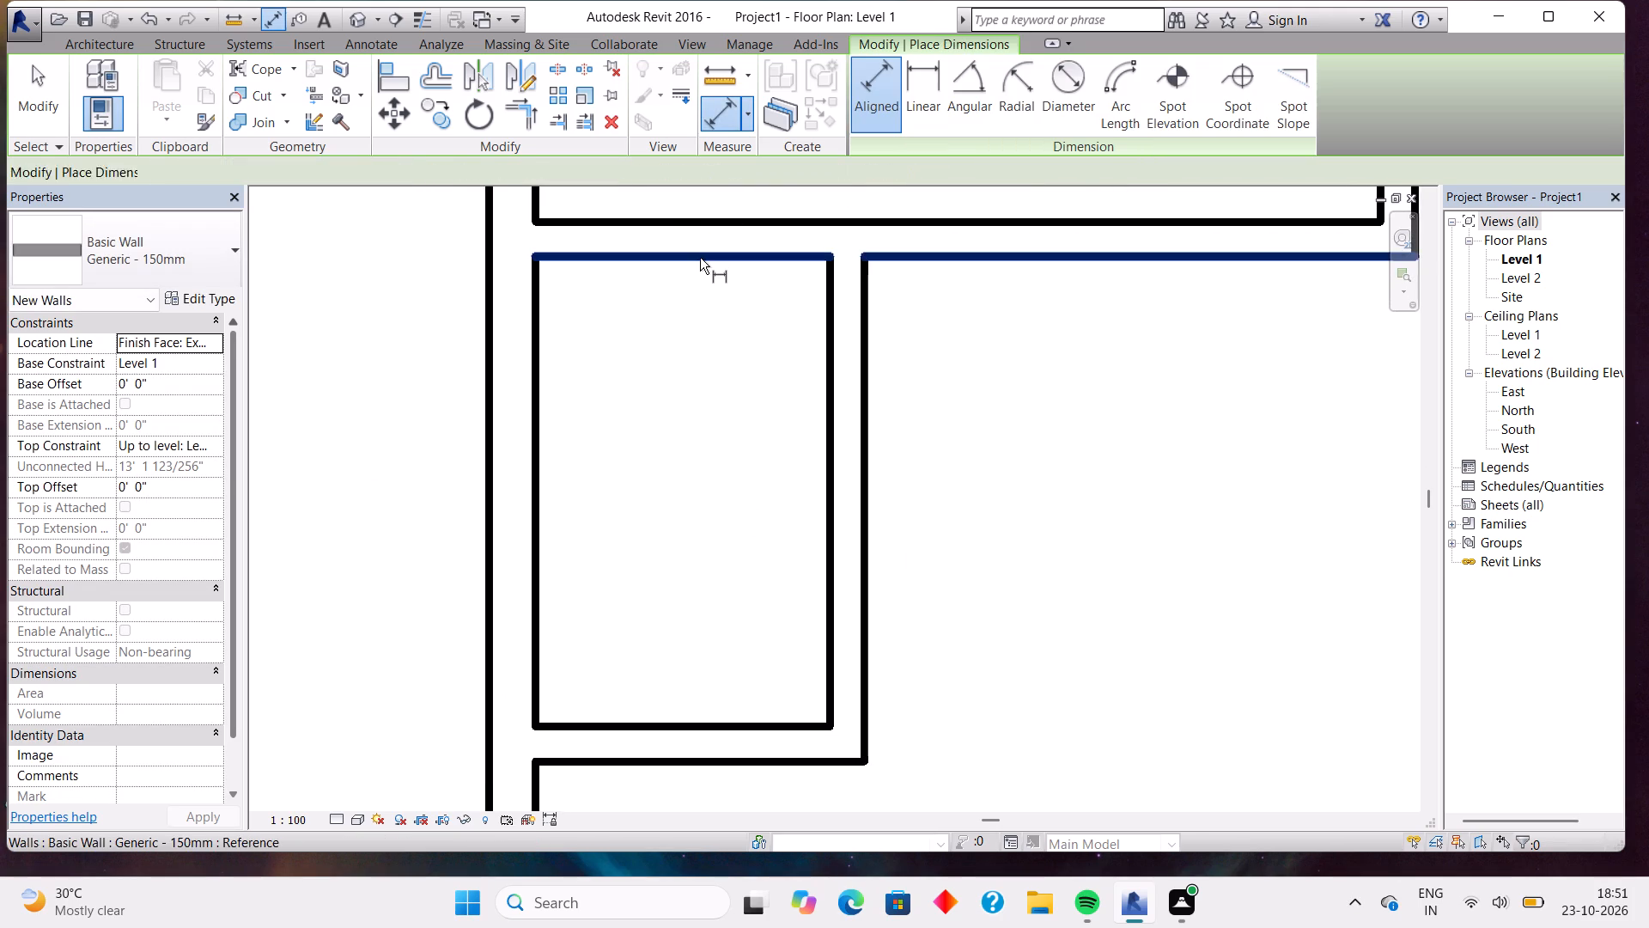
click(700, 258)
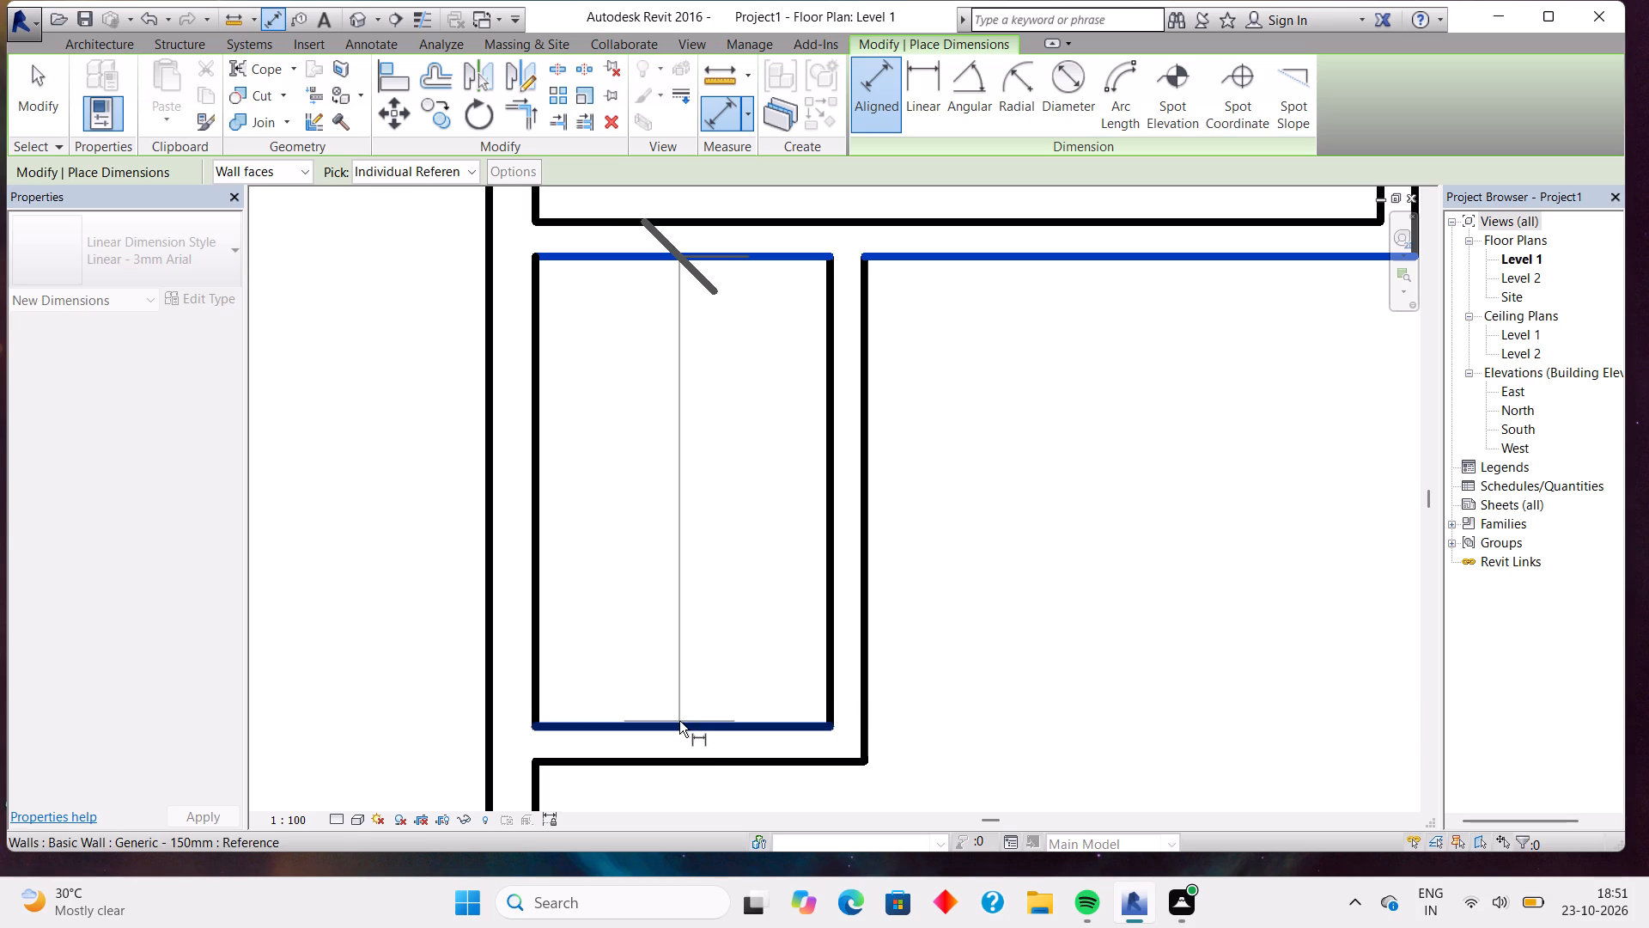
click(679, 721)
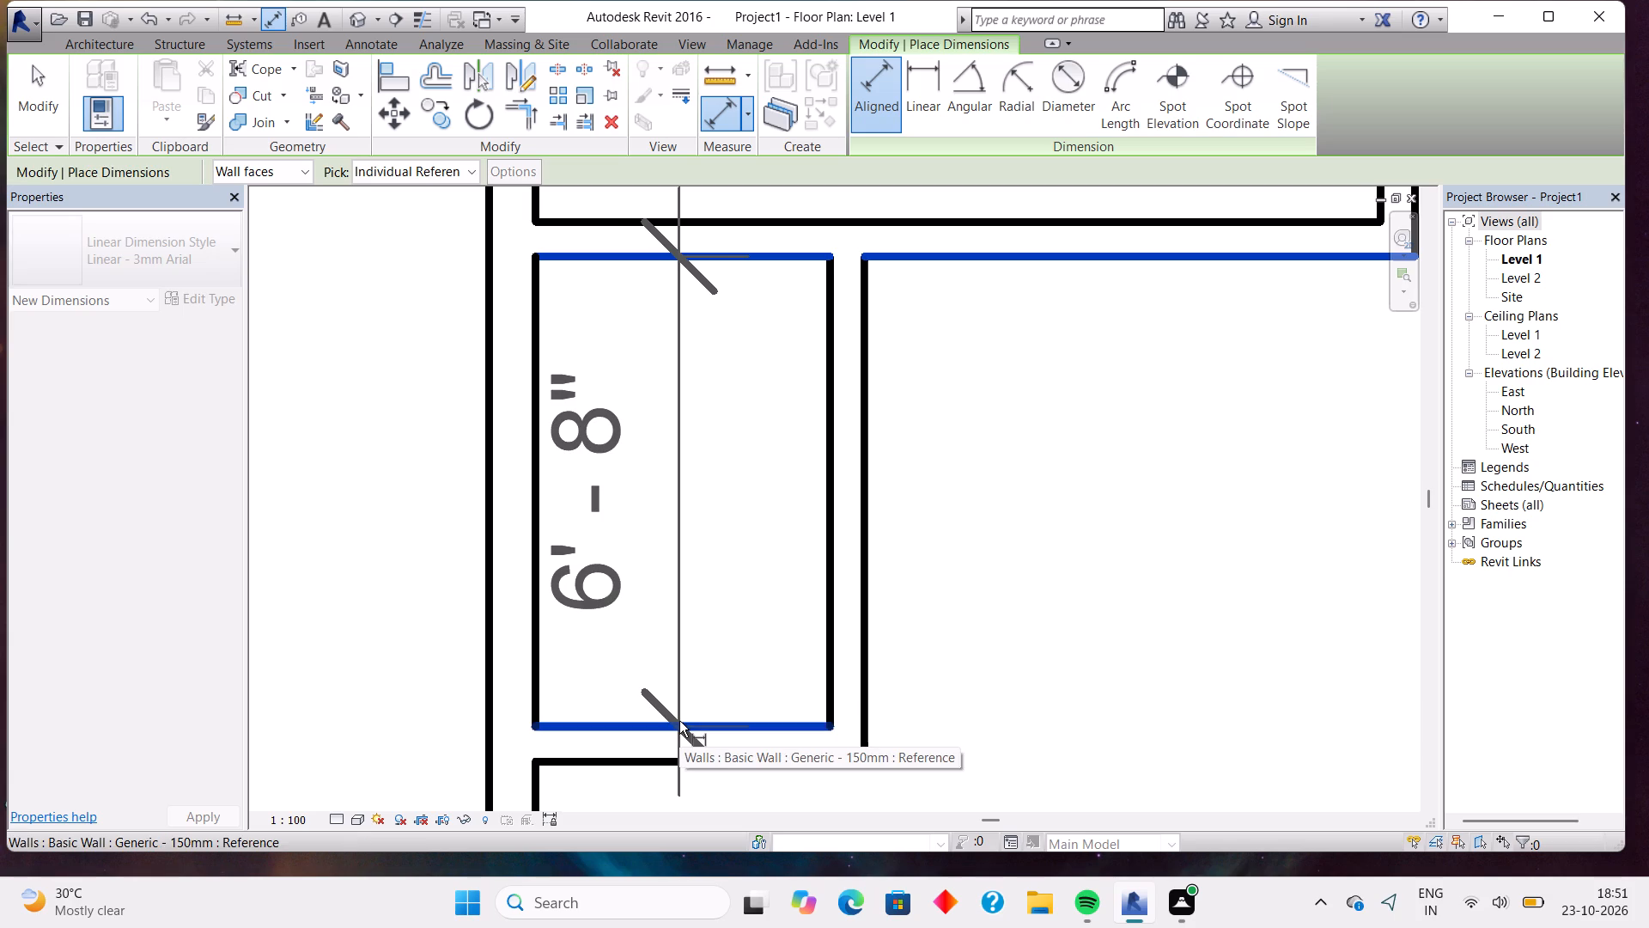
key(Escape)
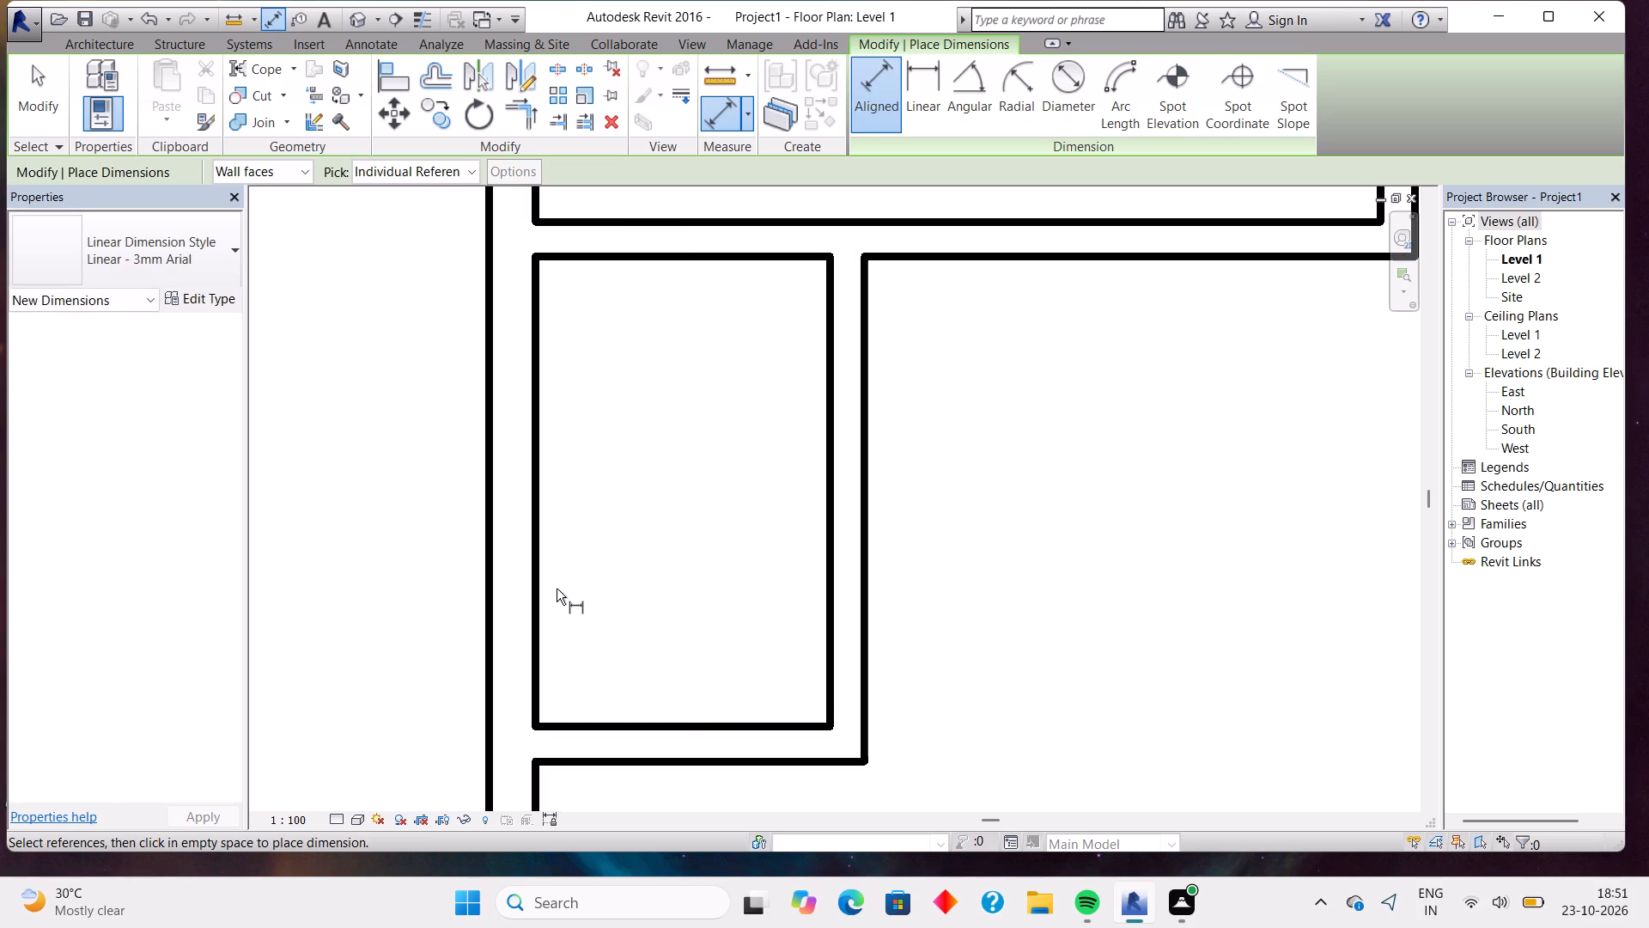
click(532, 590)
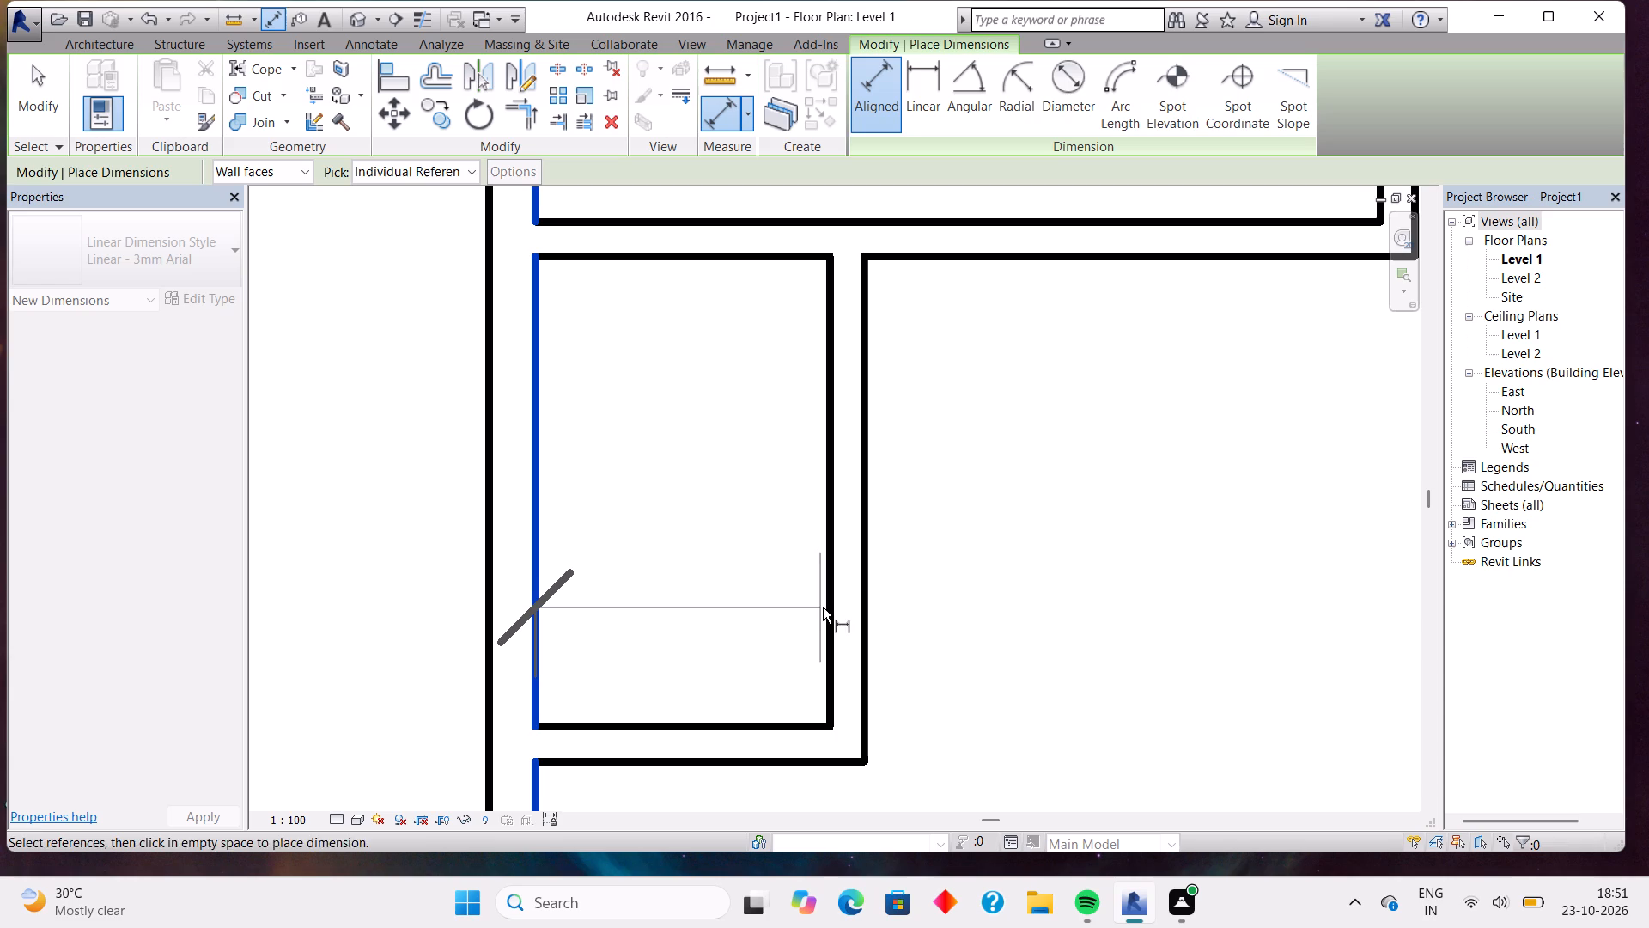
click(828, 612)
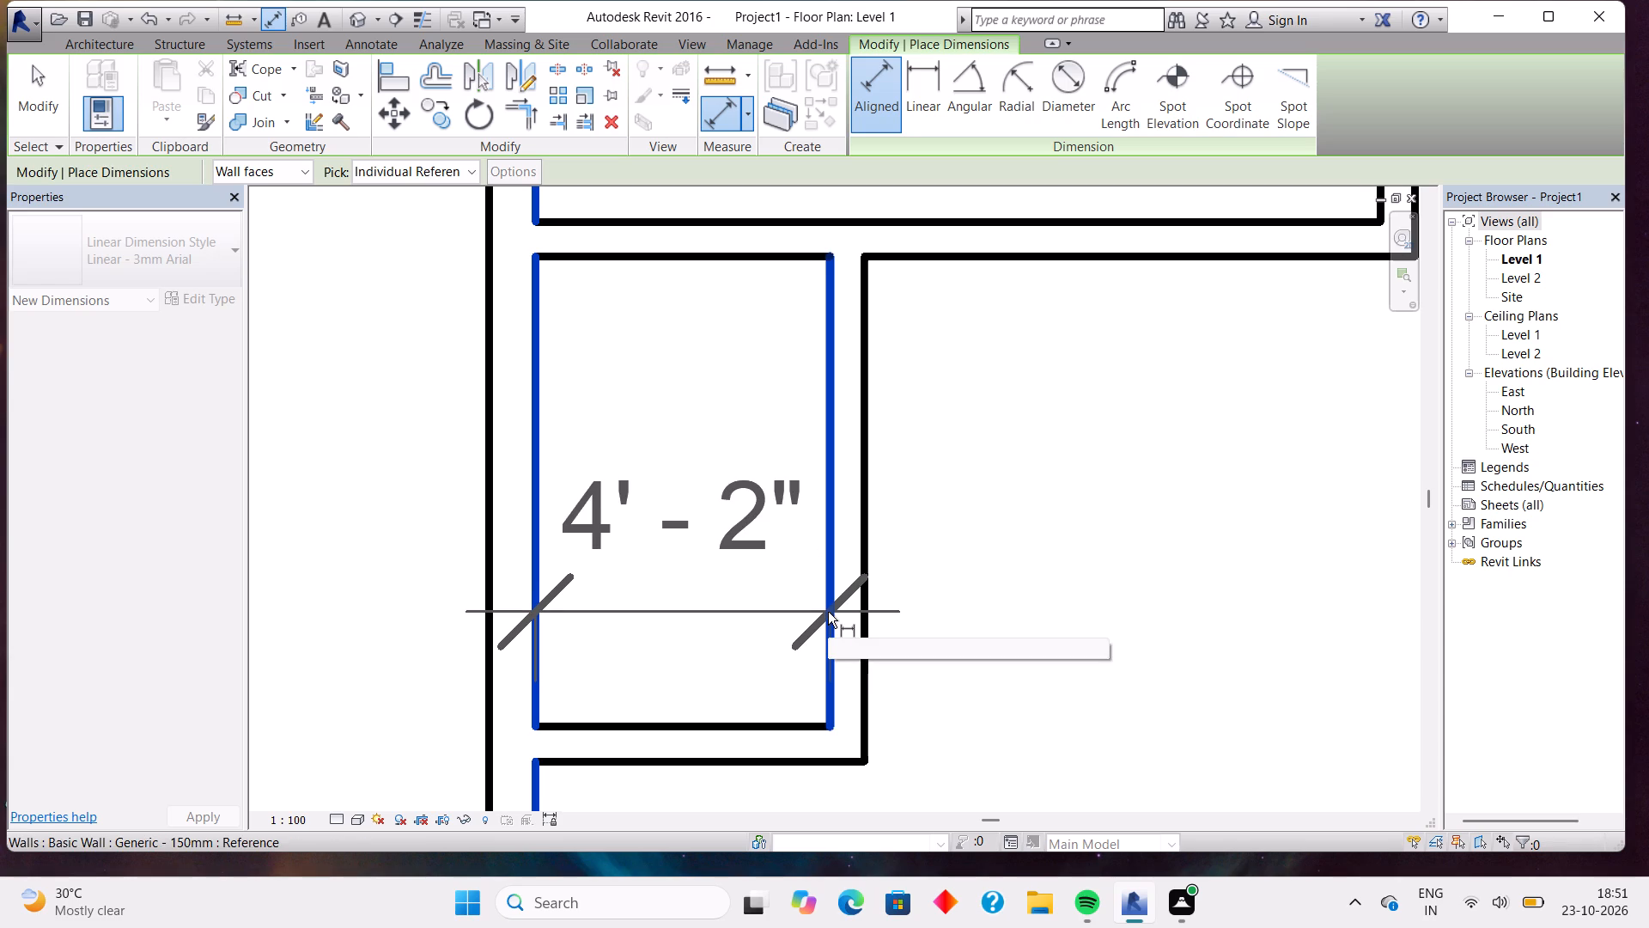
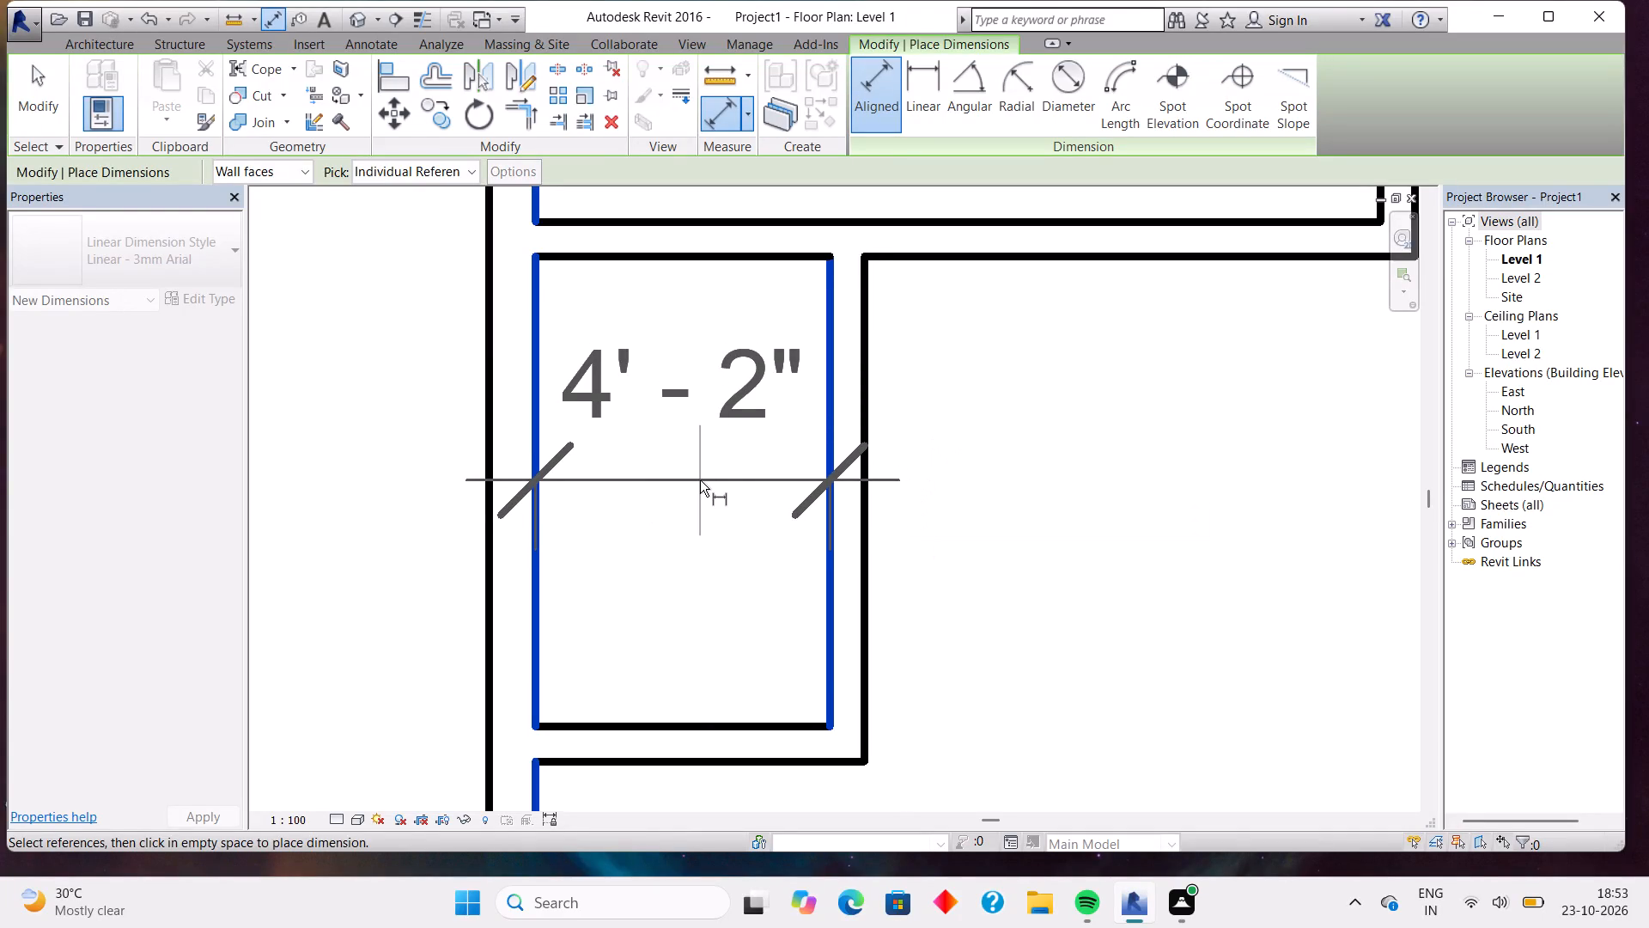
Nudge the small room's east wall west to an inner width of about 4'-0 1/2" and check that width with an aligned dimension.
key(Escape)
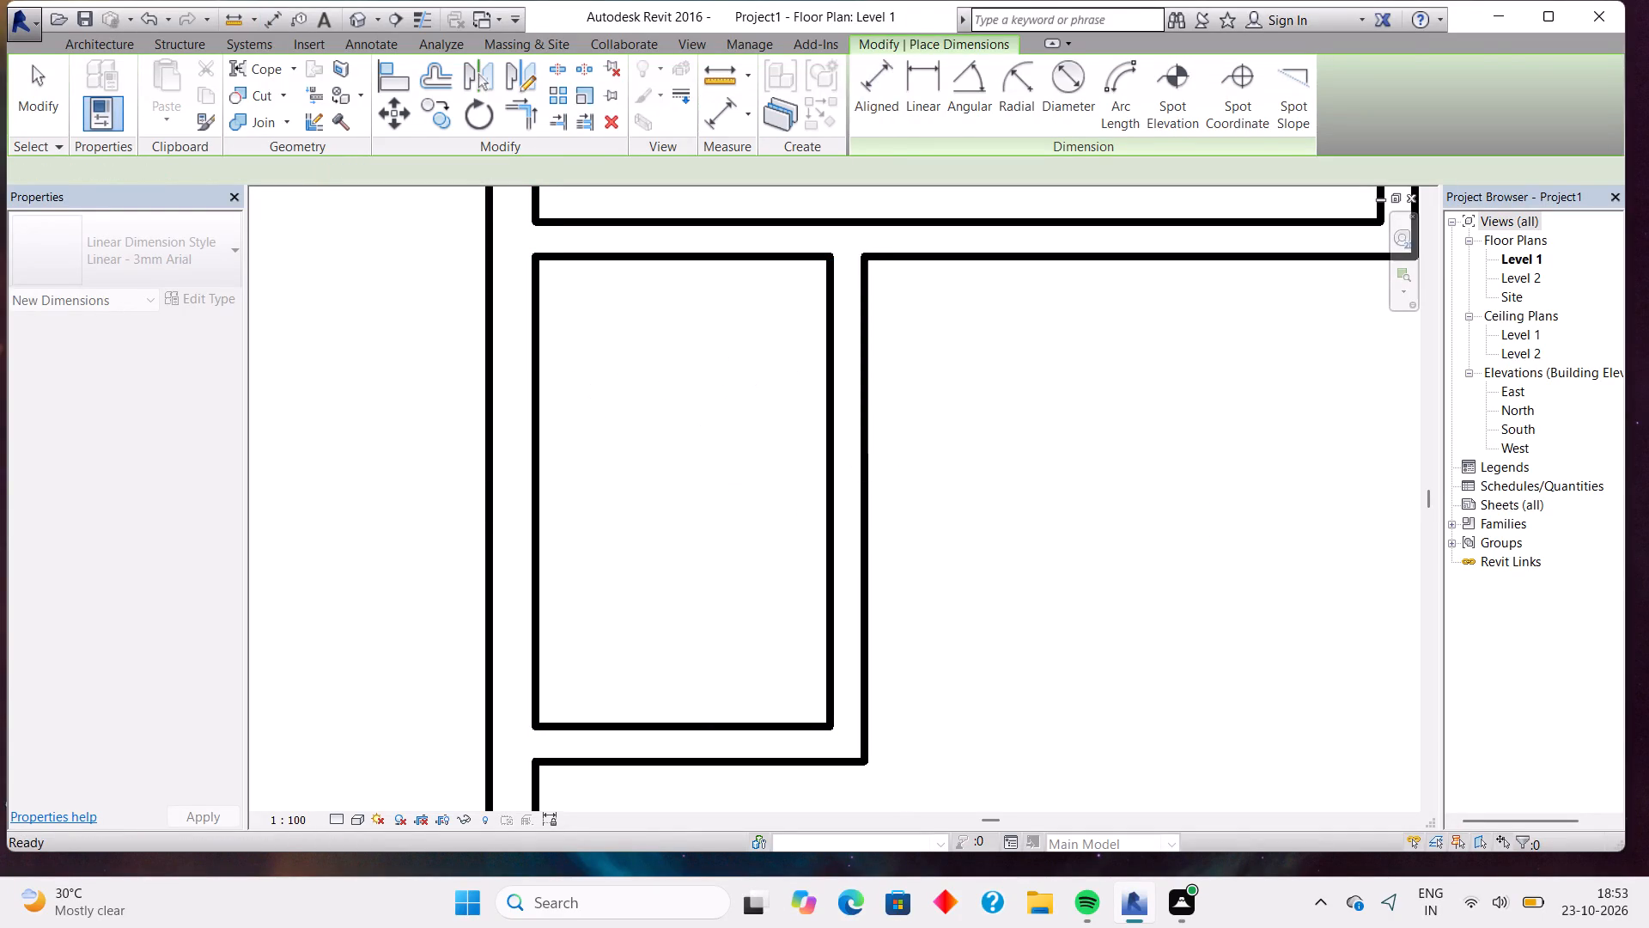
key(Escape)
click(828, 515)
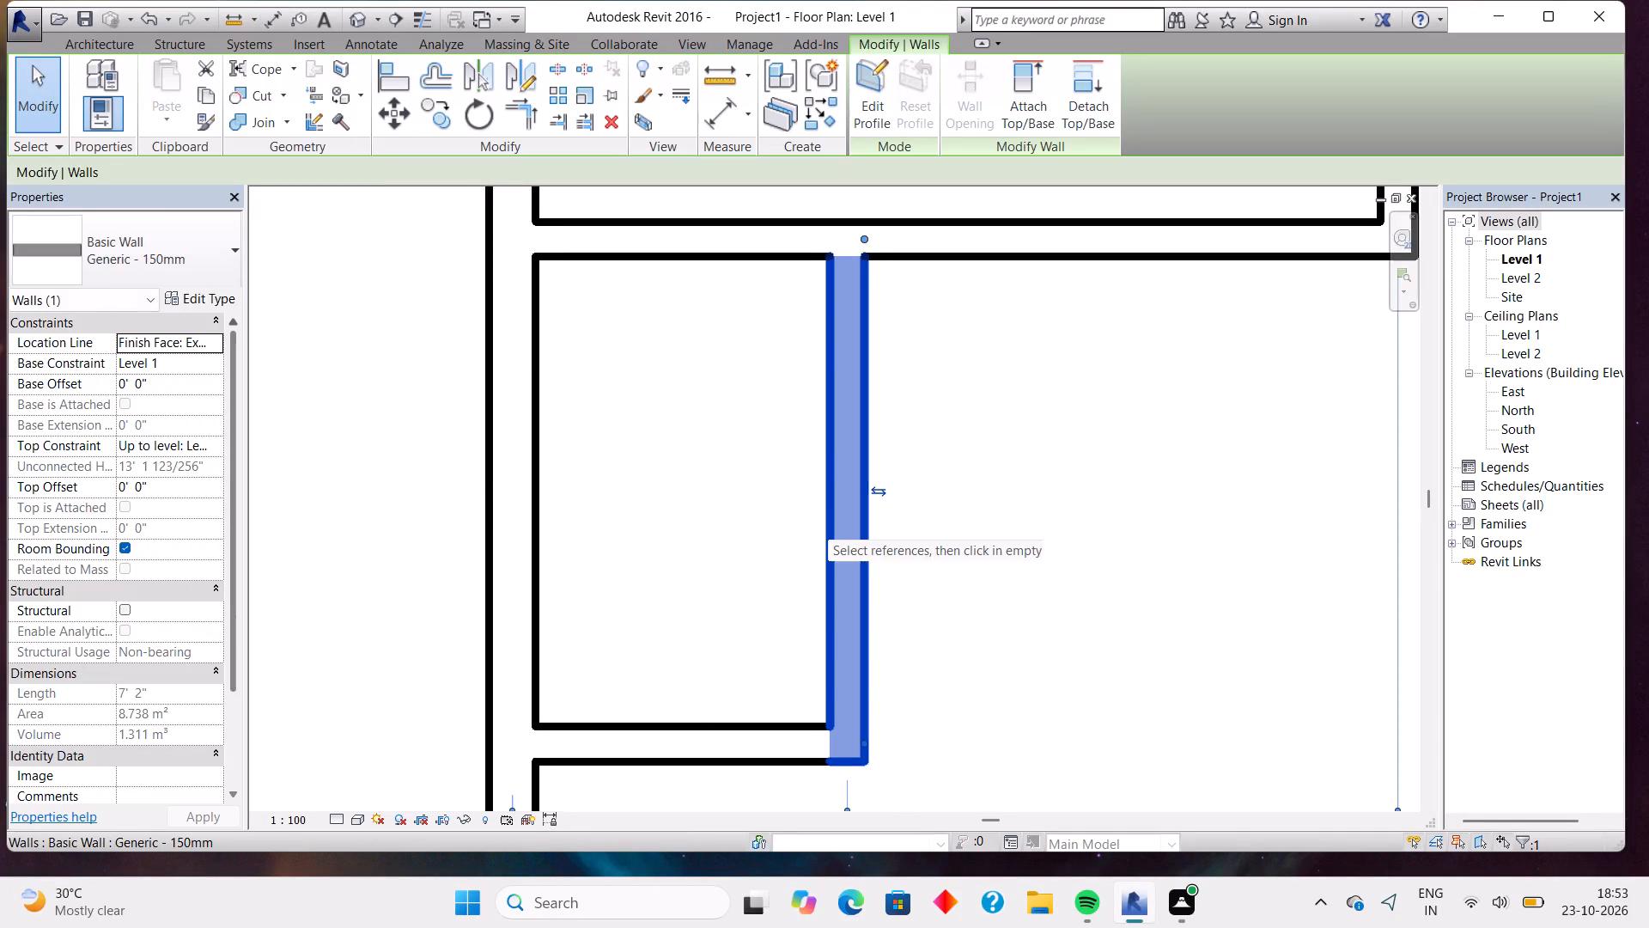
key(Left)
key(Left)
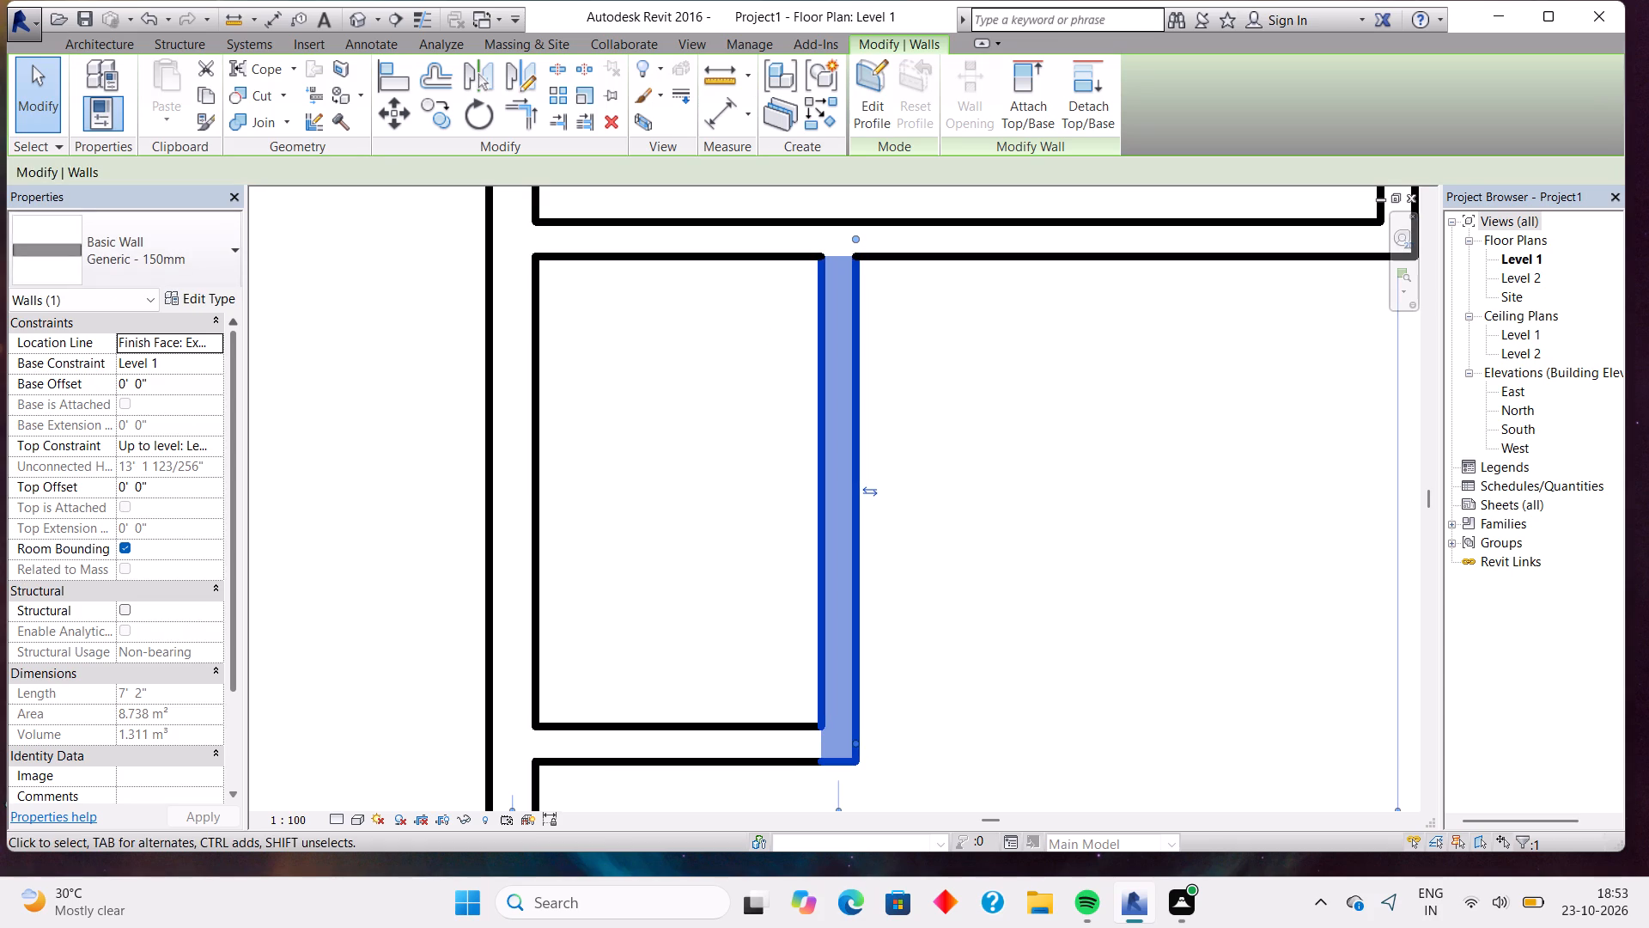
click(733, 115)
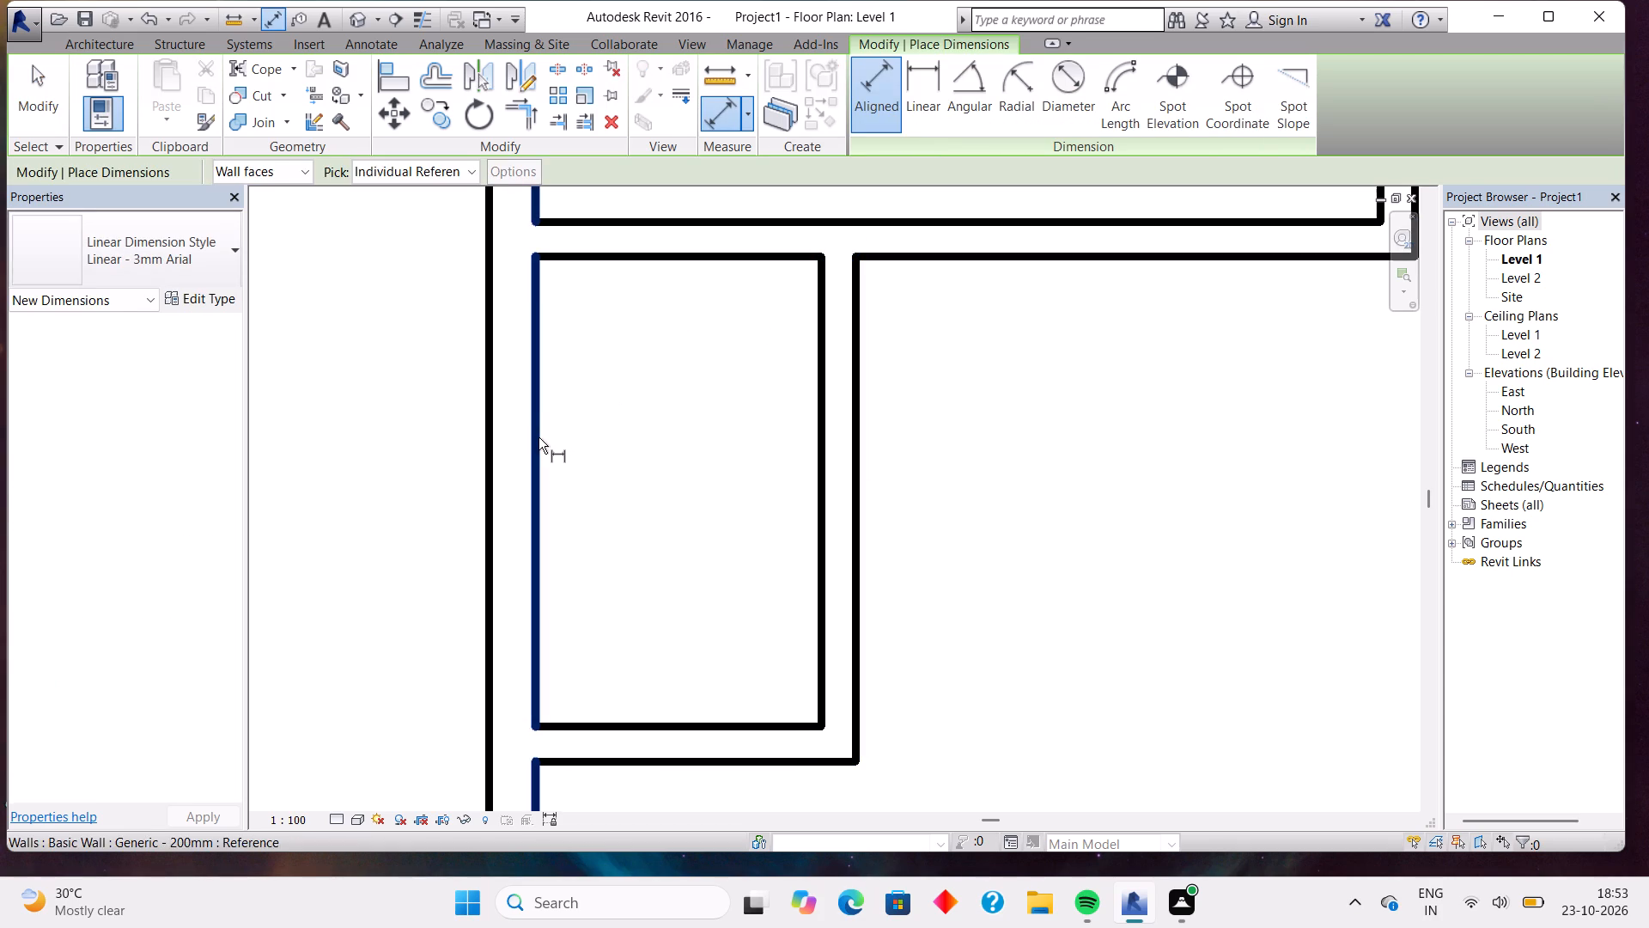
click(539, 437)
click(819, 491)
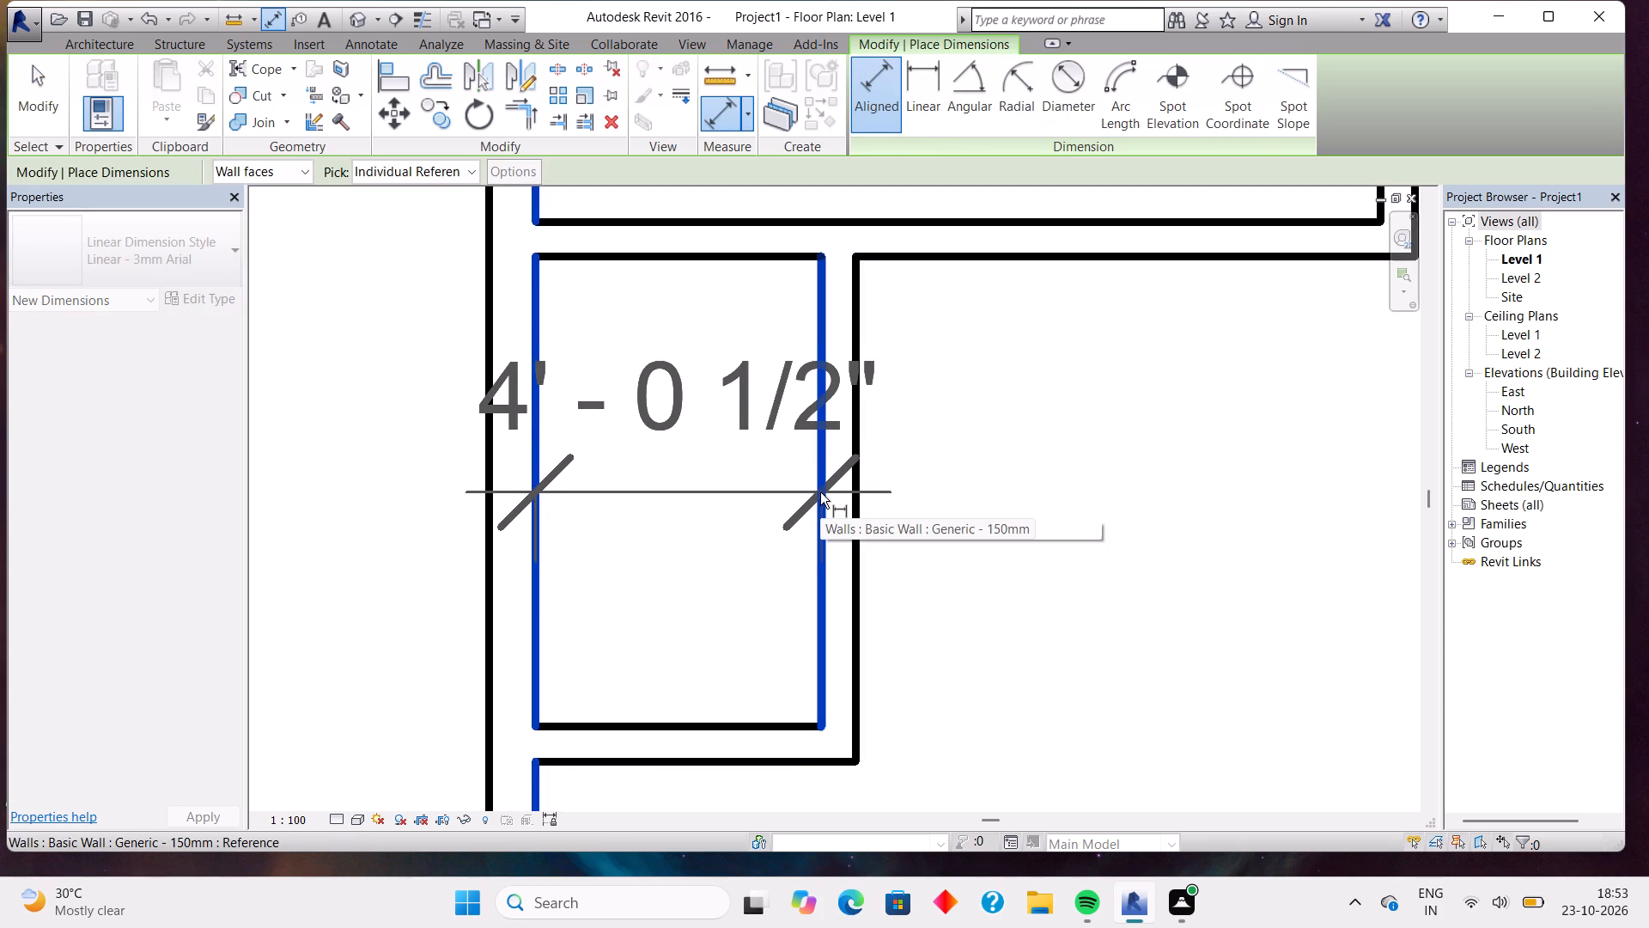
key(Escape)
Check the small room's inner depth between its north and south wall faces with an aligned dimension.
click(710, 269)
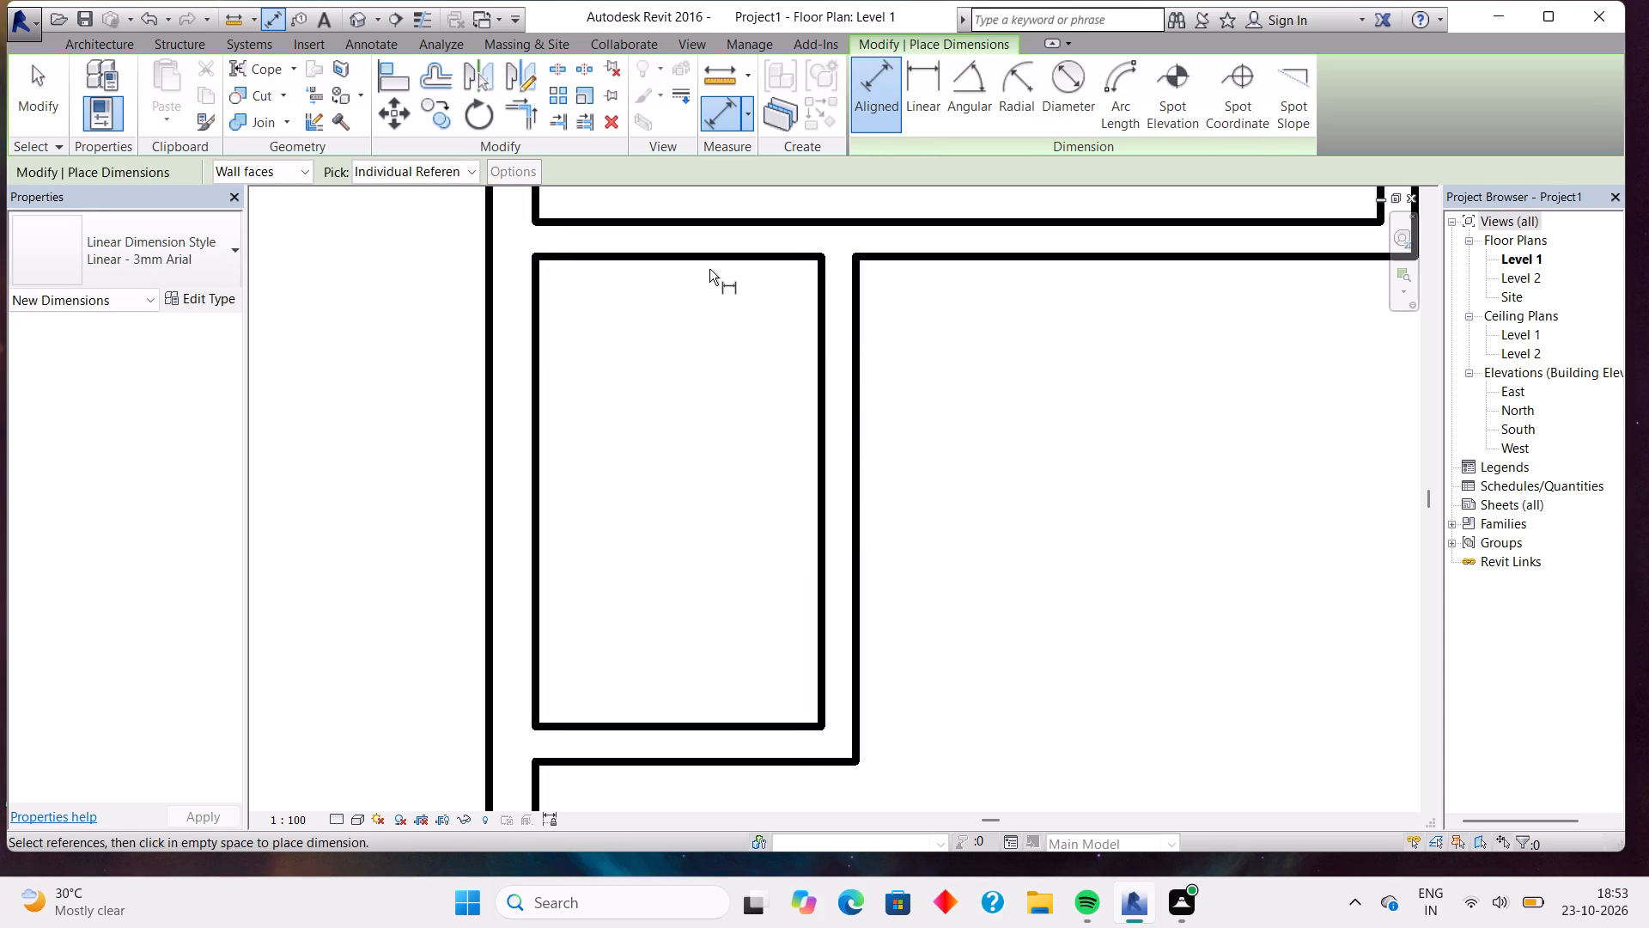
click(695, 260)
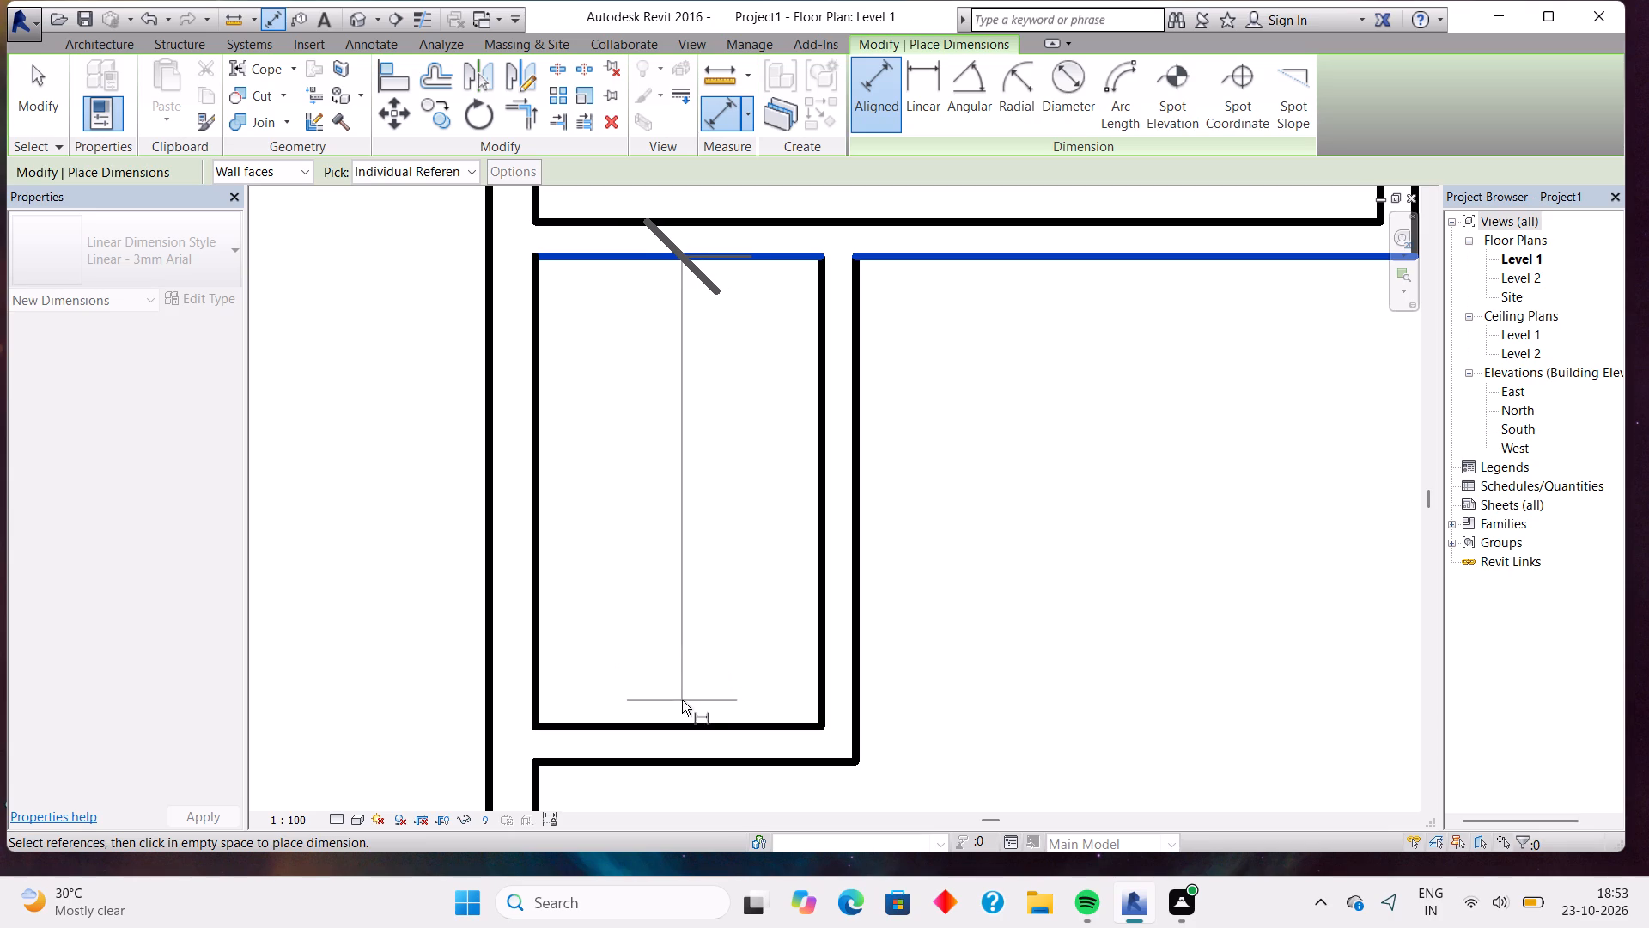
click(679, 731)
key(Escape)
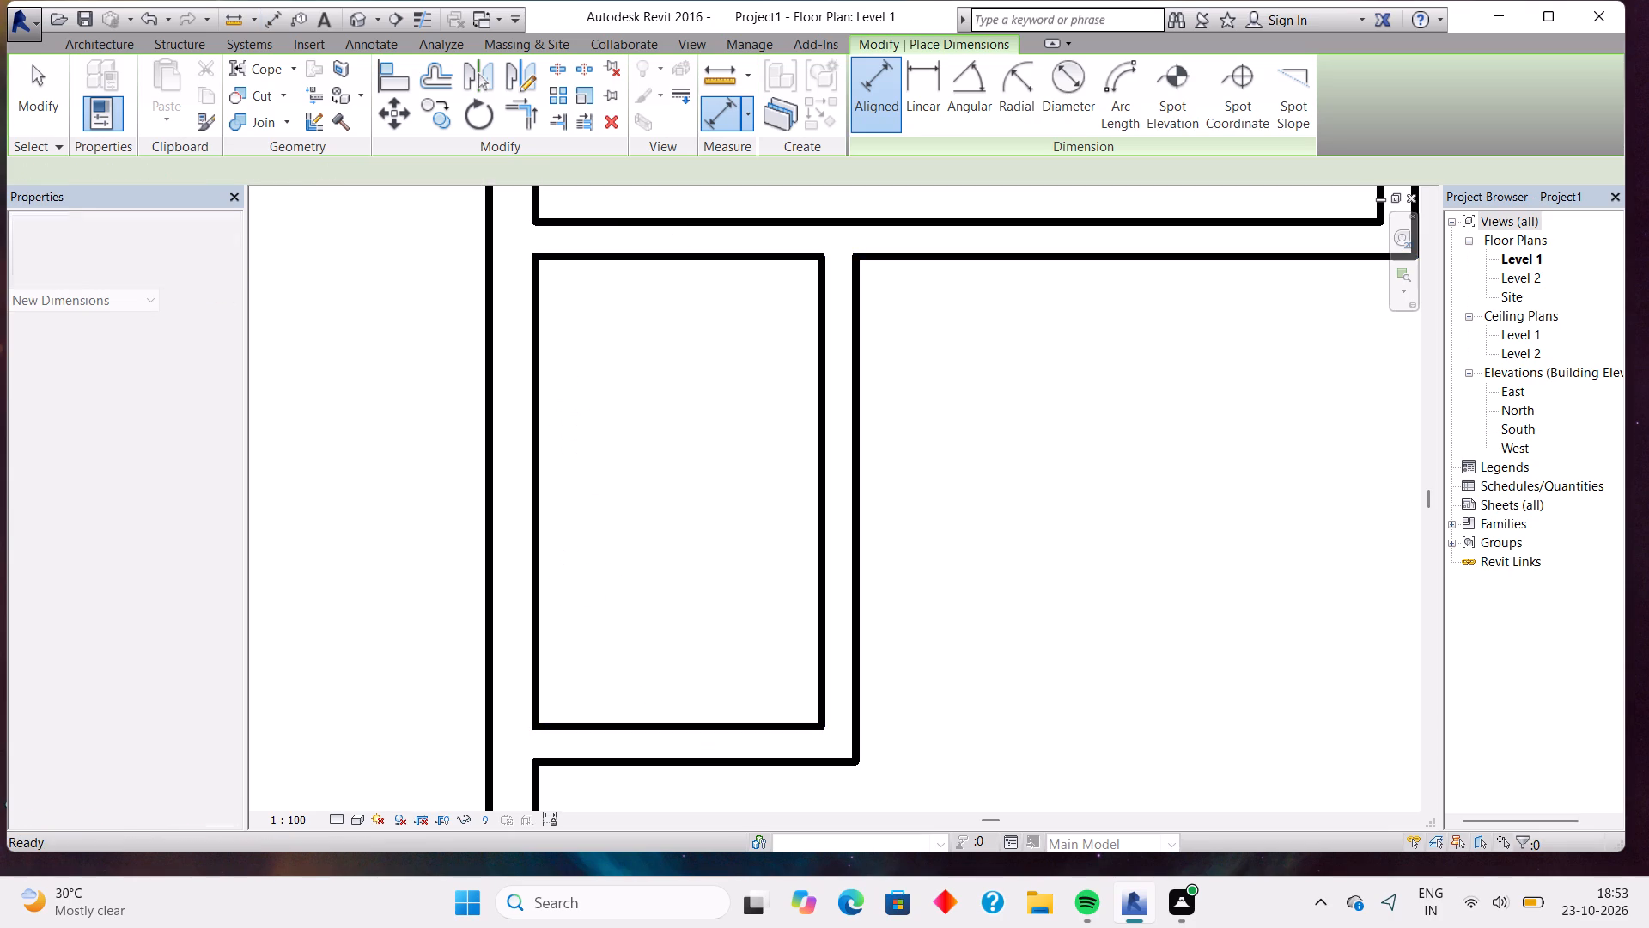
key(Escape)
Nudge the small room's south wall south to 7'-3 1/2" between wall centrelines and recheck the inner depth.
click(679, 731)
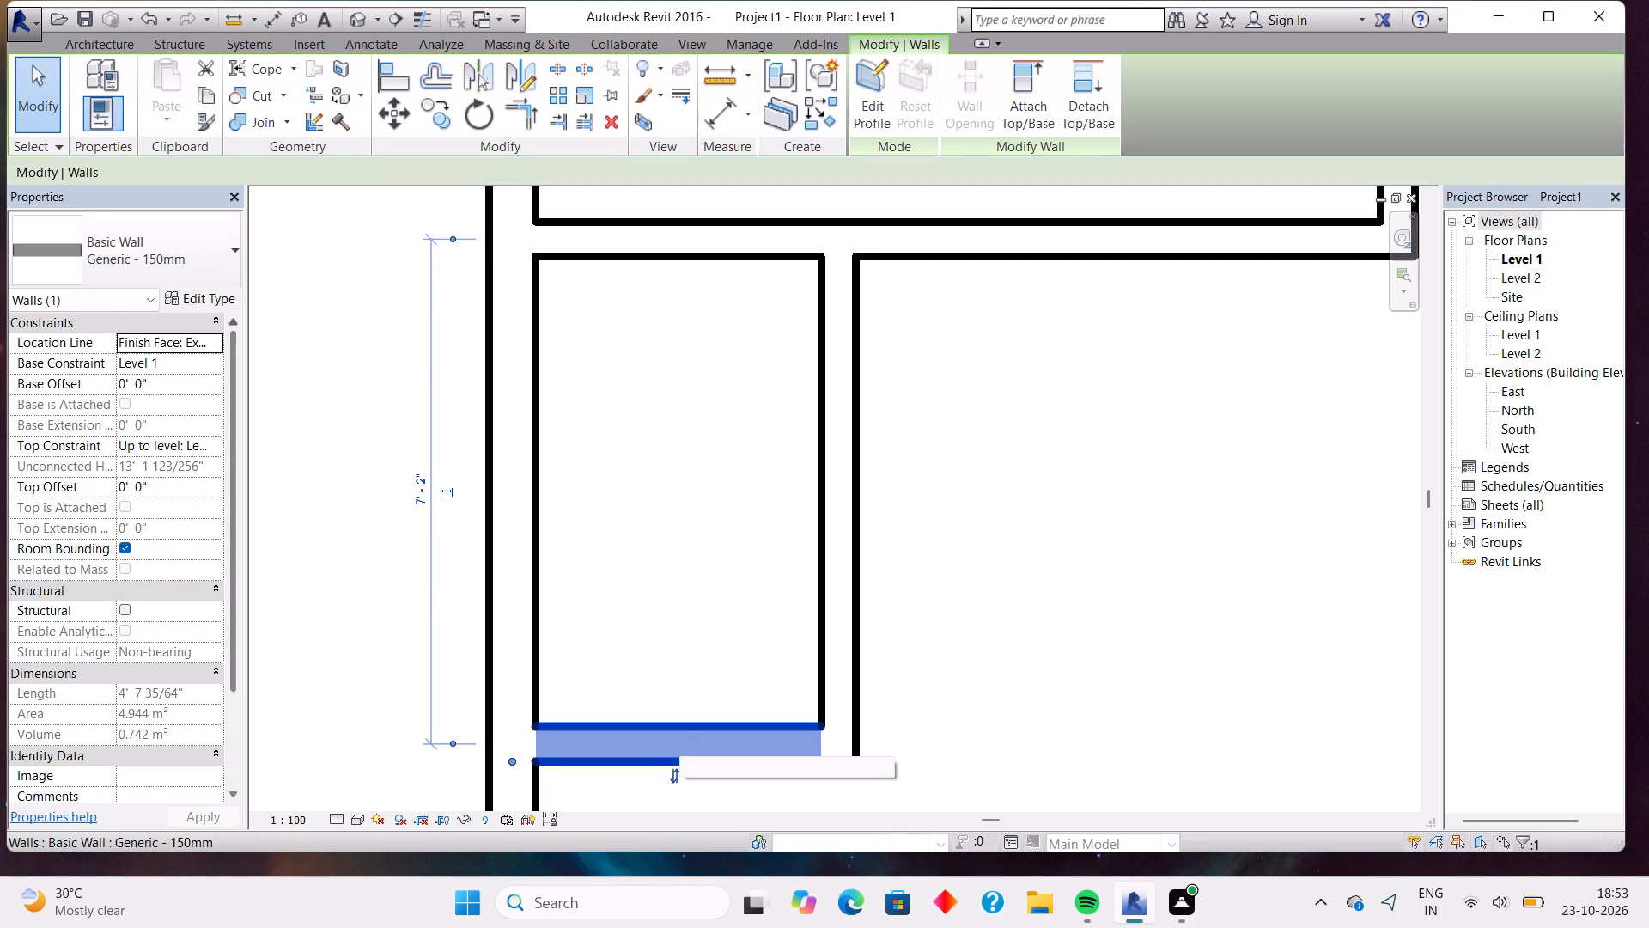
key(Down)
key(Down)
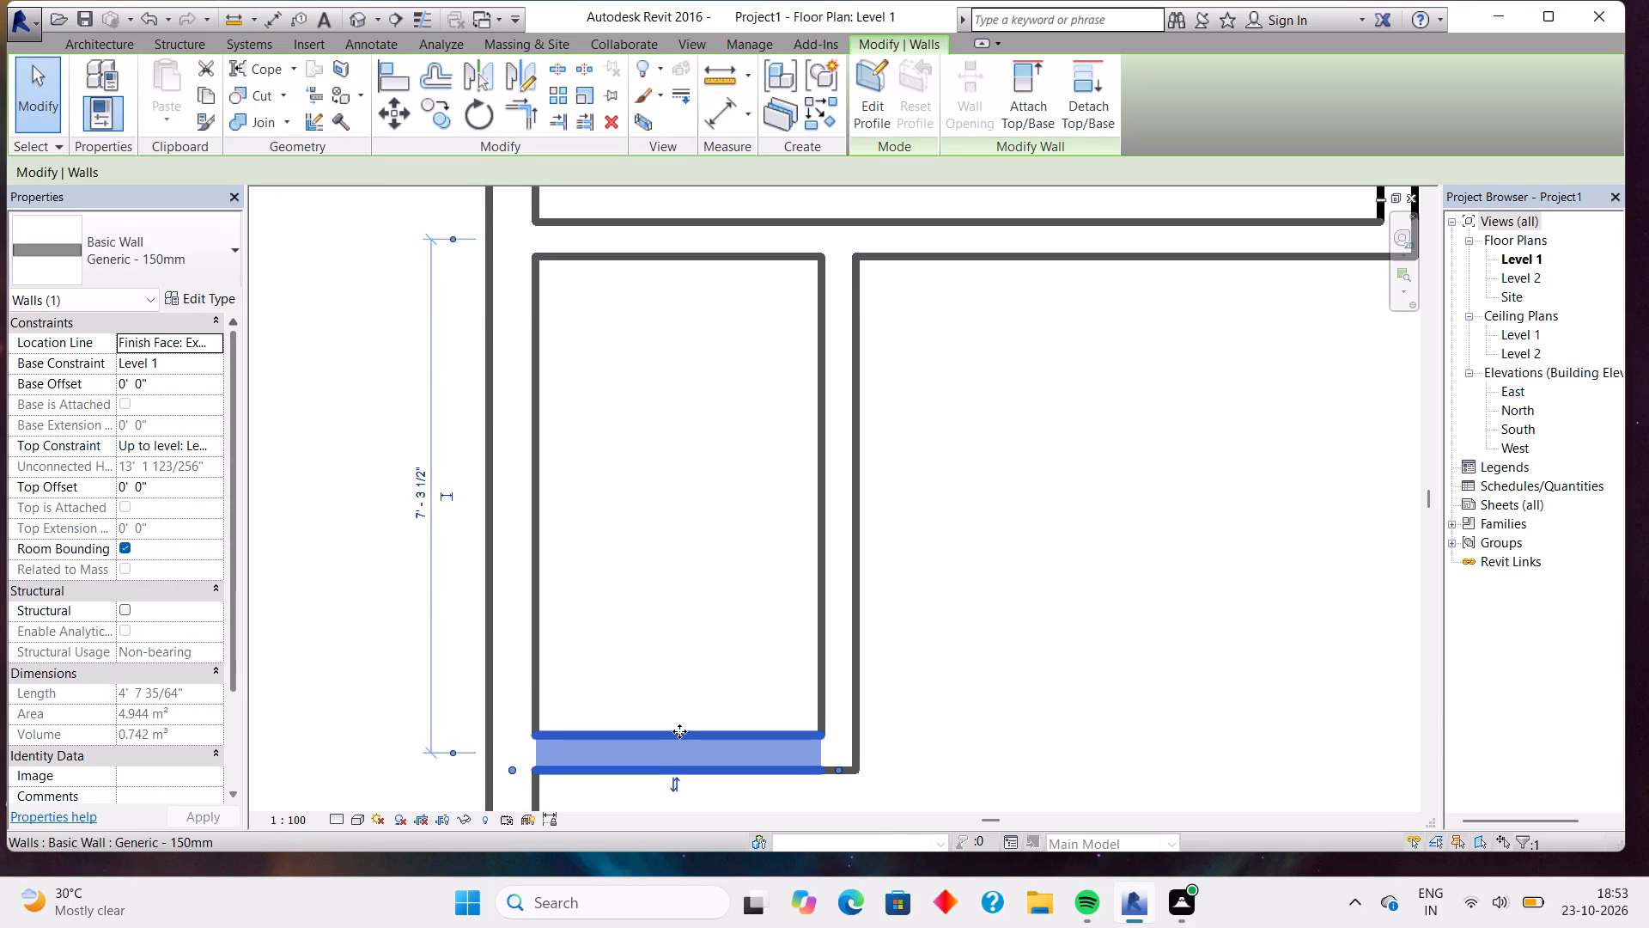
click(722, 117)
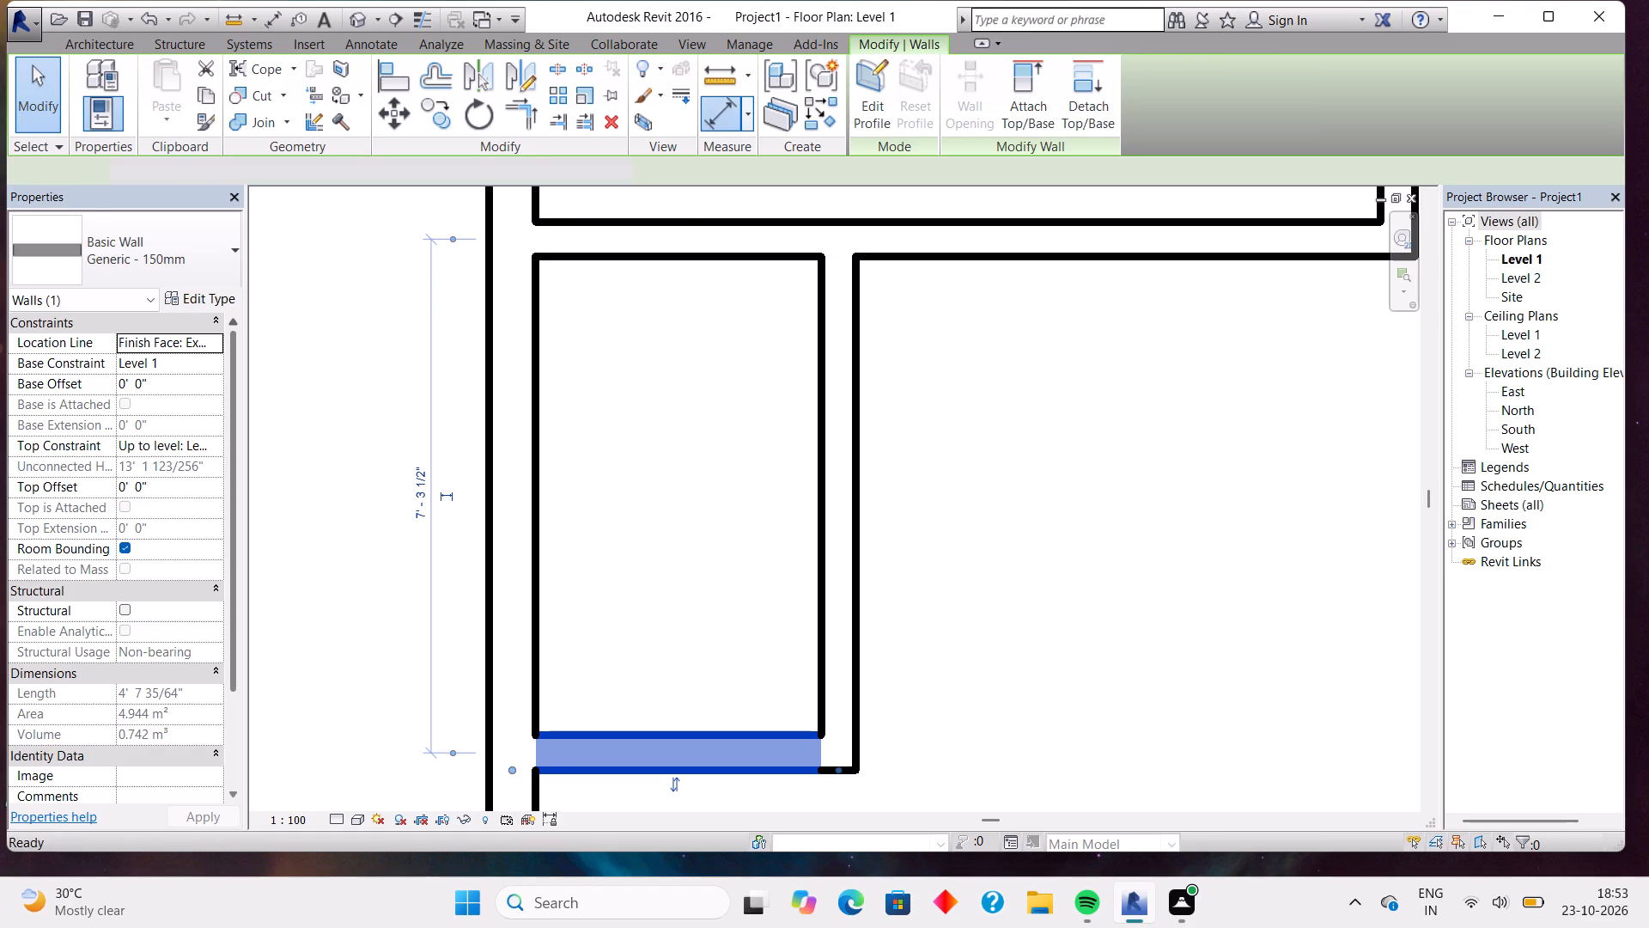
click(675, 259)
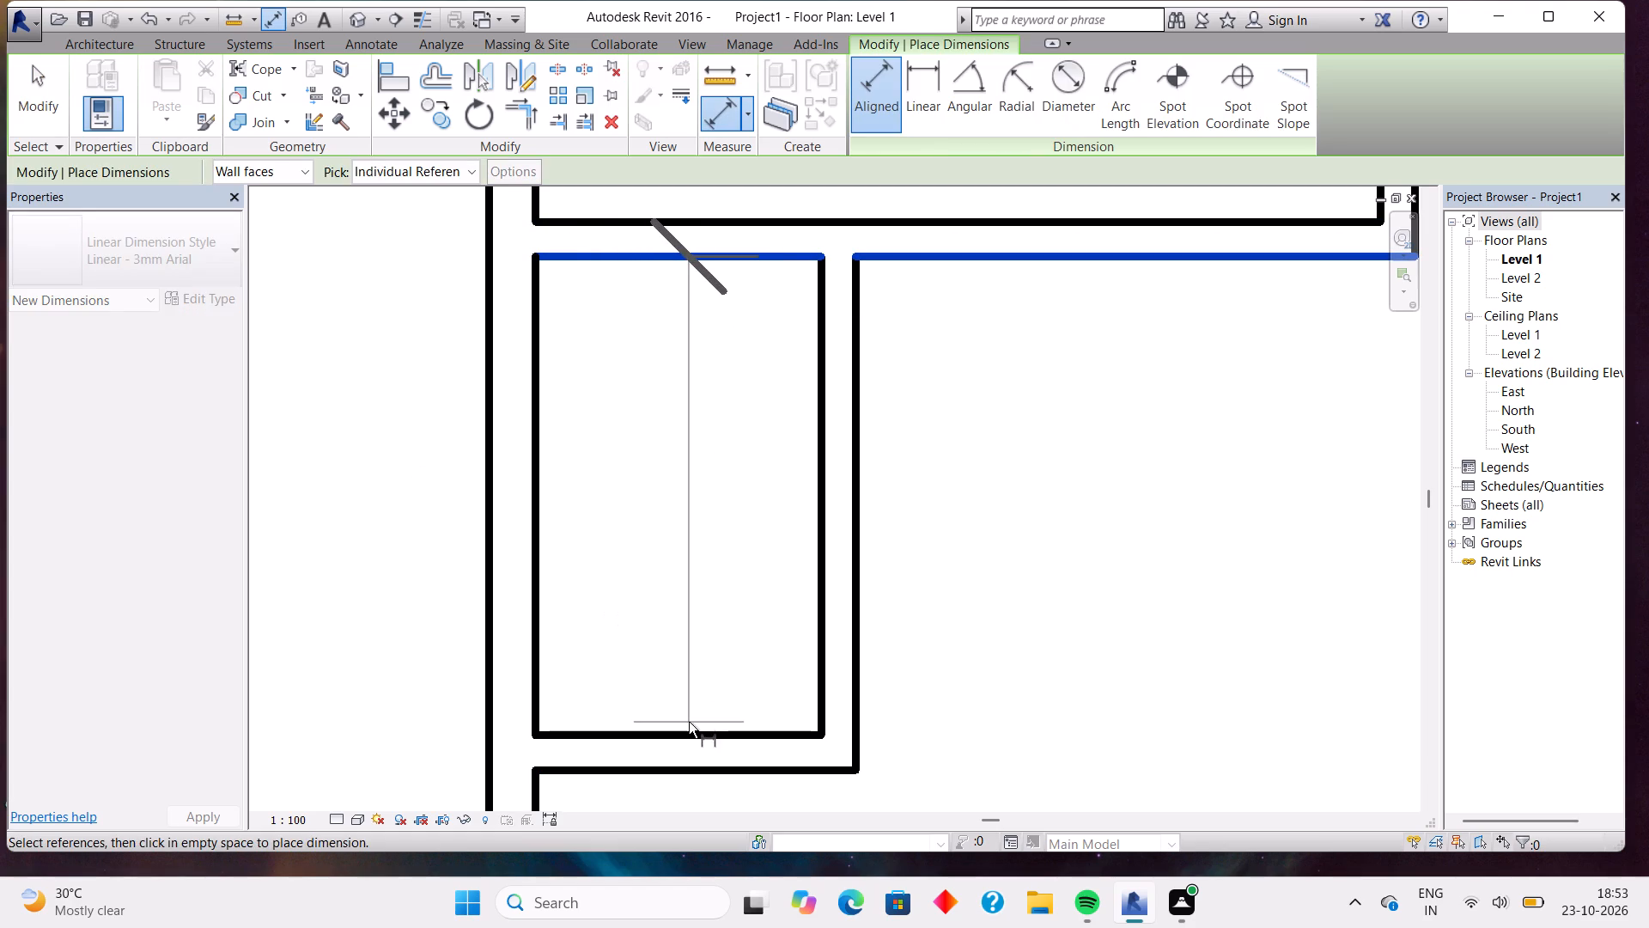
click(685, 736)
key(Escape)
key(Escape)
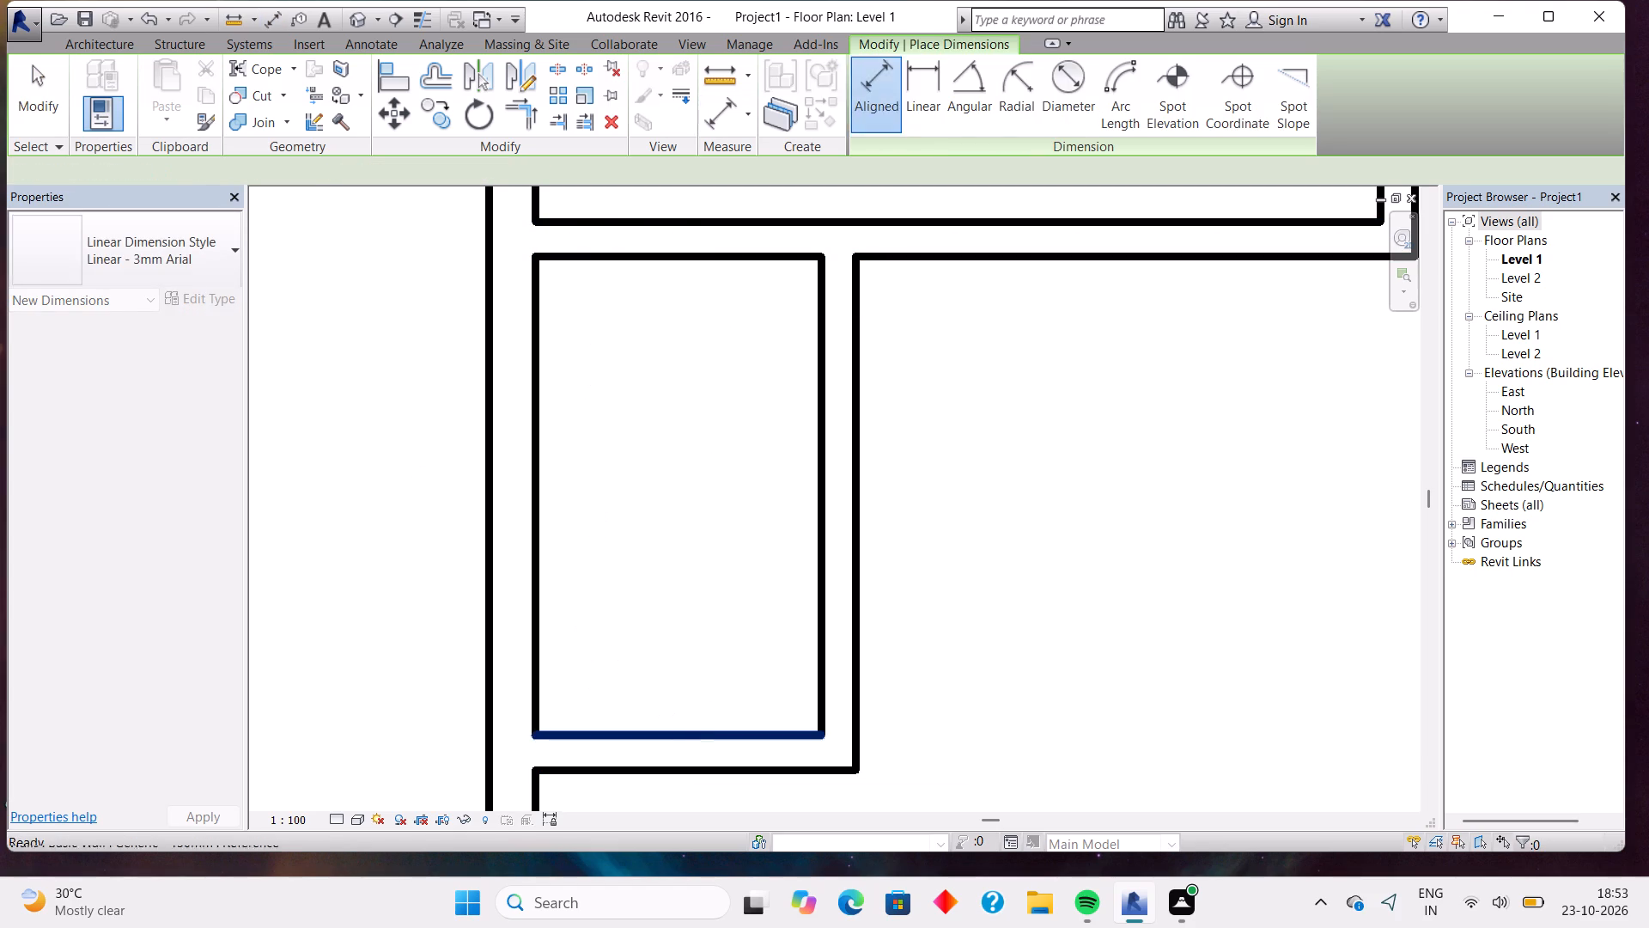
Nudge the small room's south wall farther south to 7'-5" between wall centrelines and recheck the inner depth.
click(685, 736)
key(Down)
key(Down)
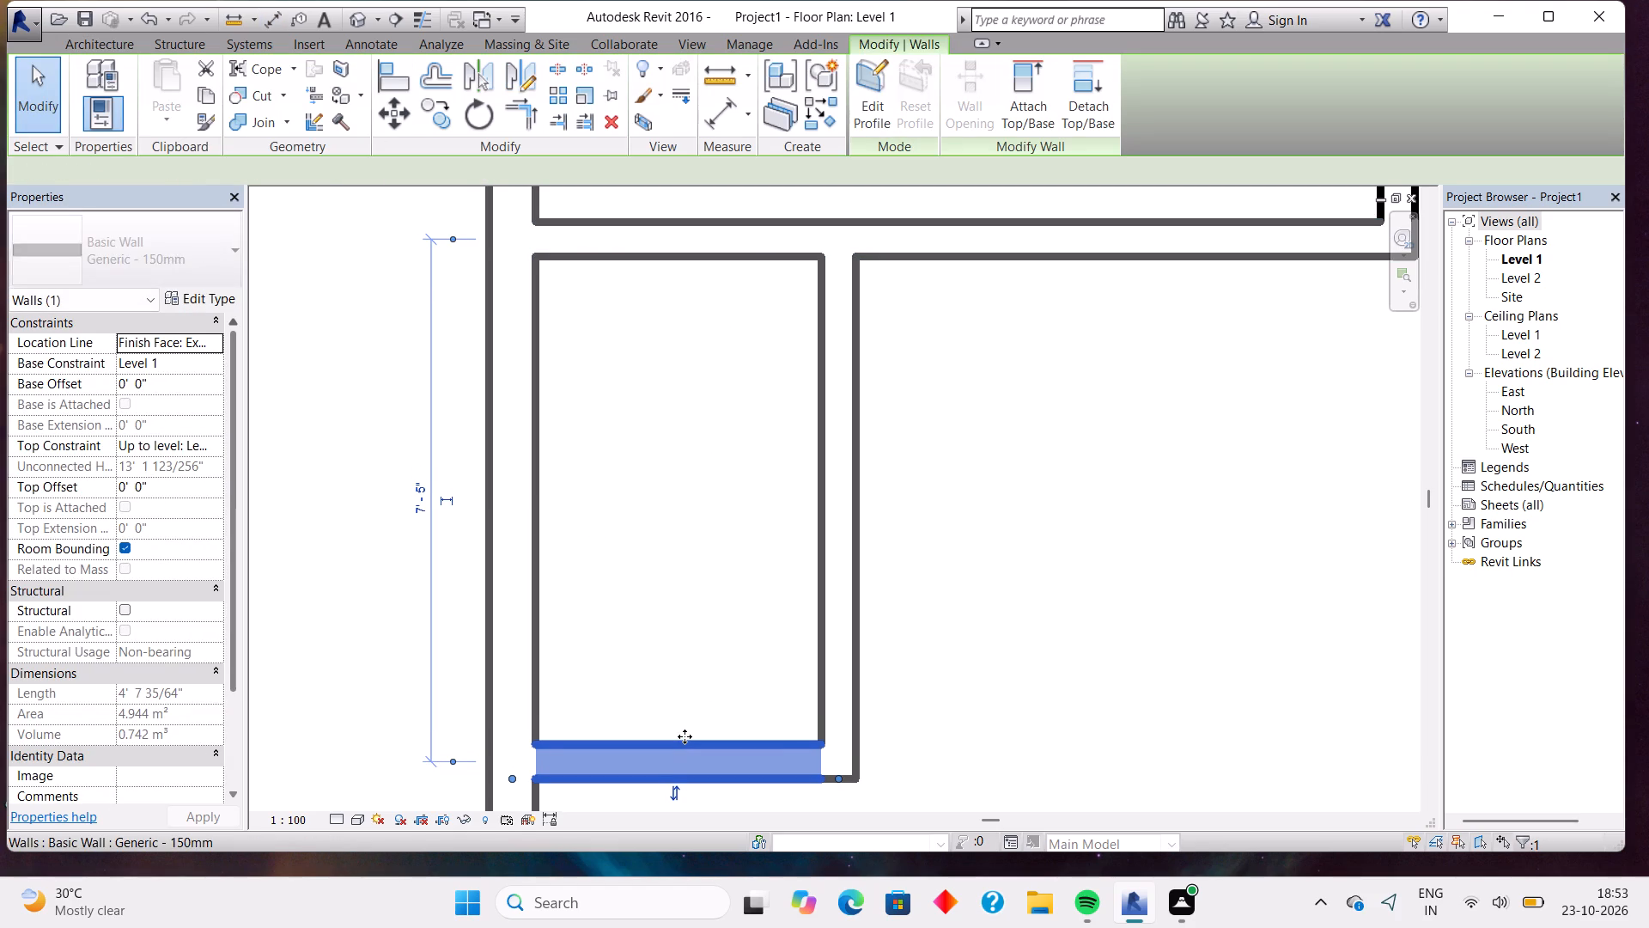
click(722, 117)
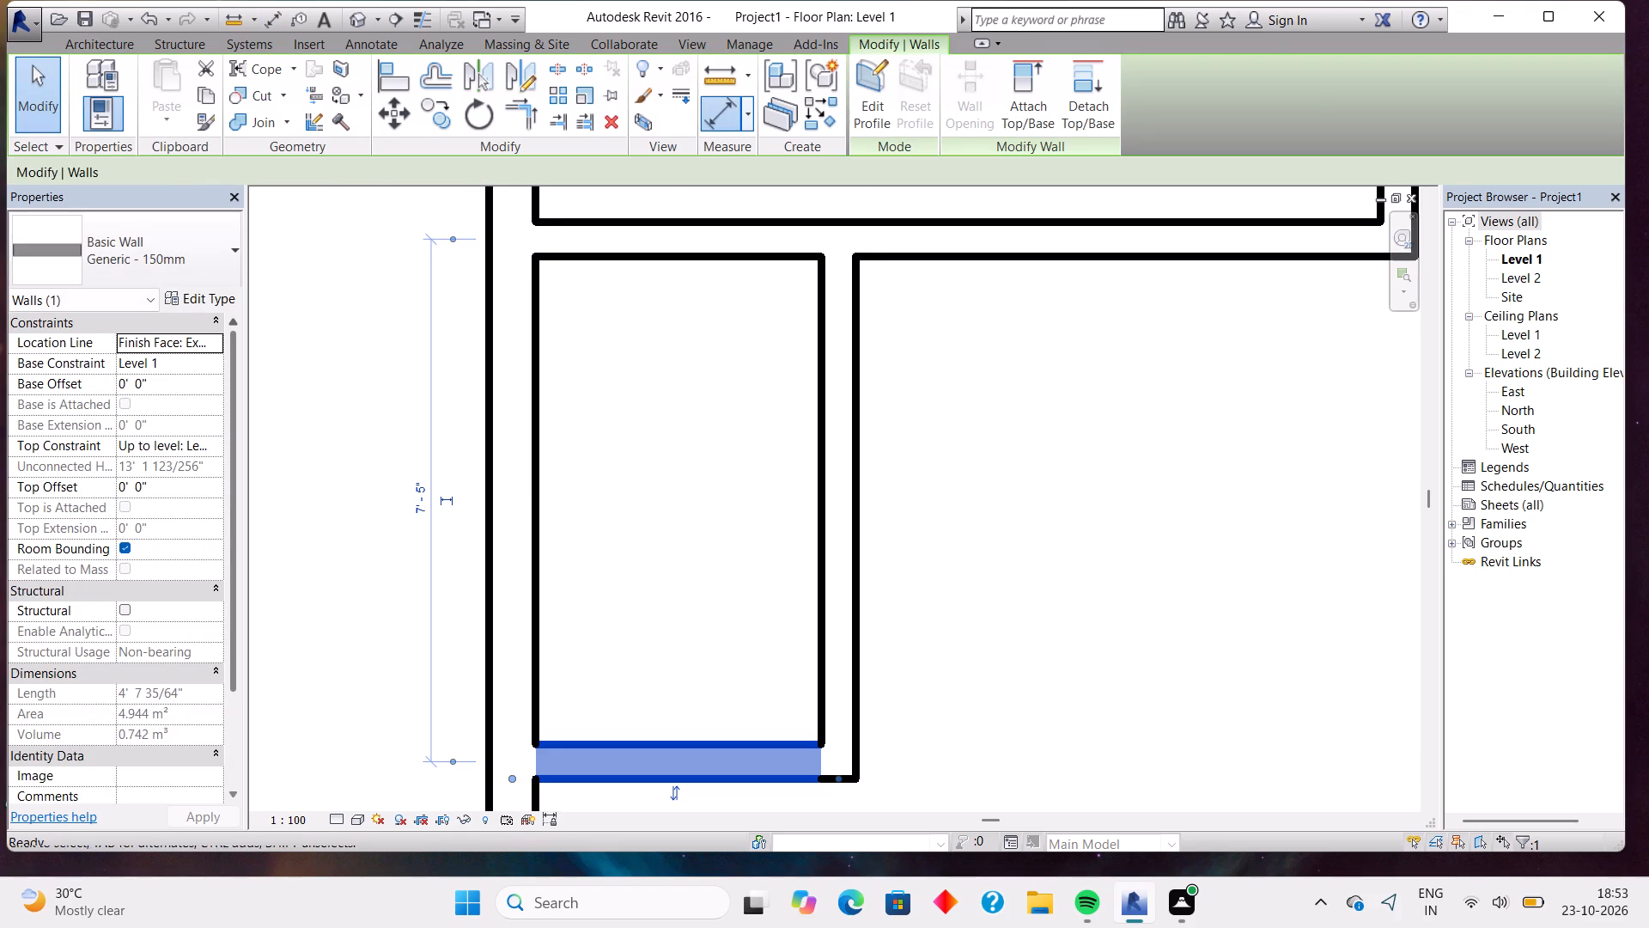
click(645, 254)
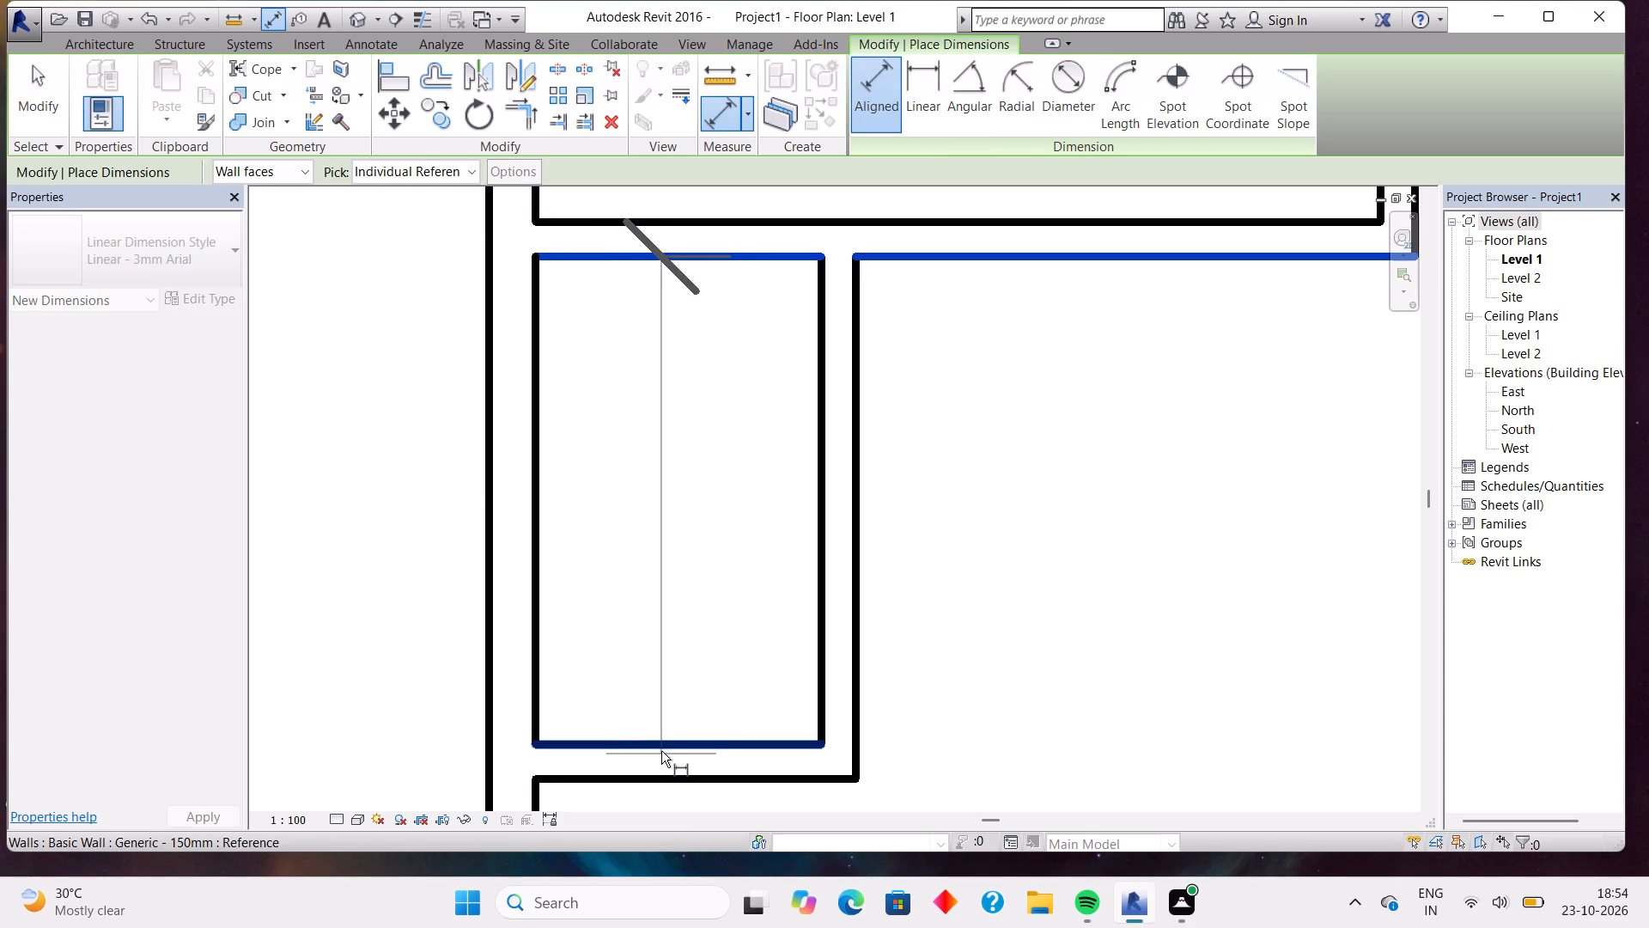
click(660, 740)
key(Escape)
key(Escape)
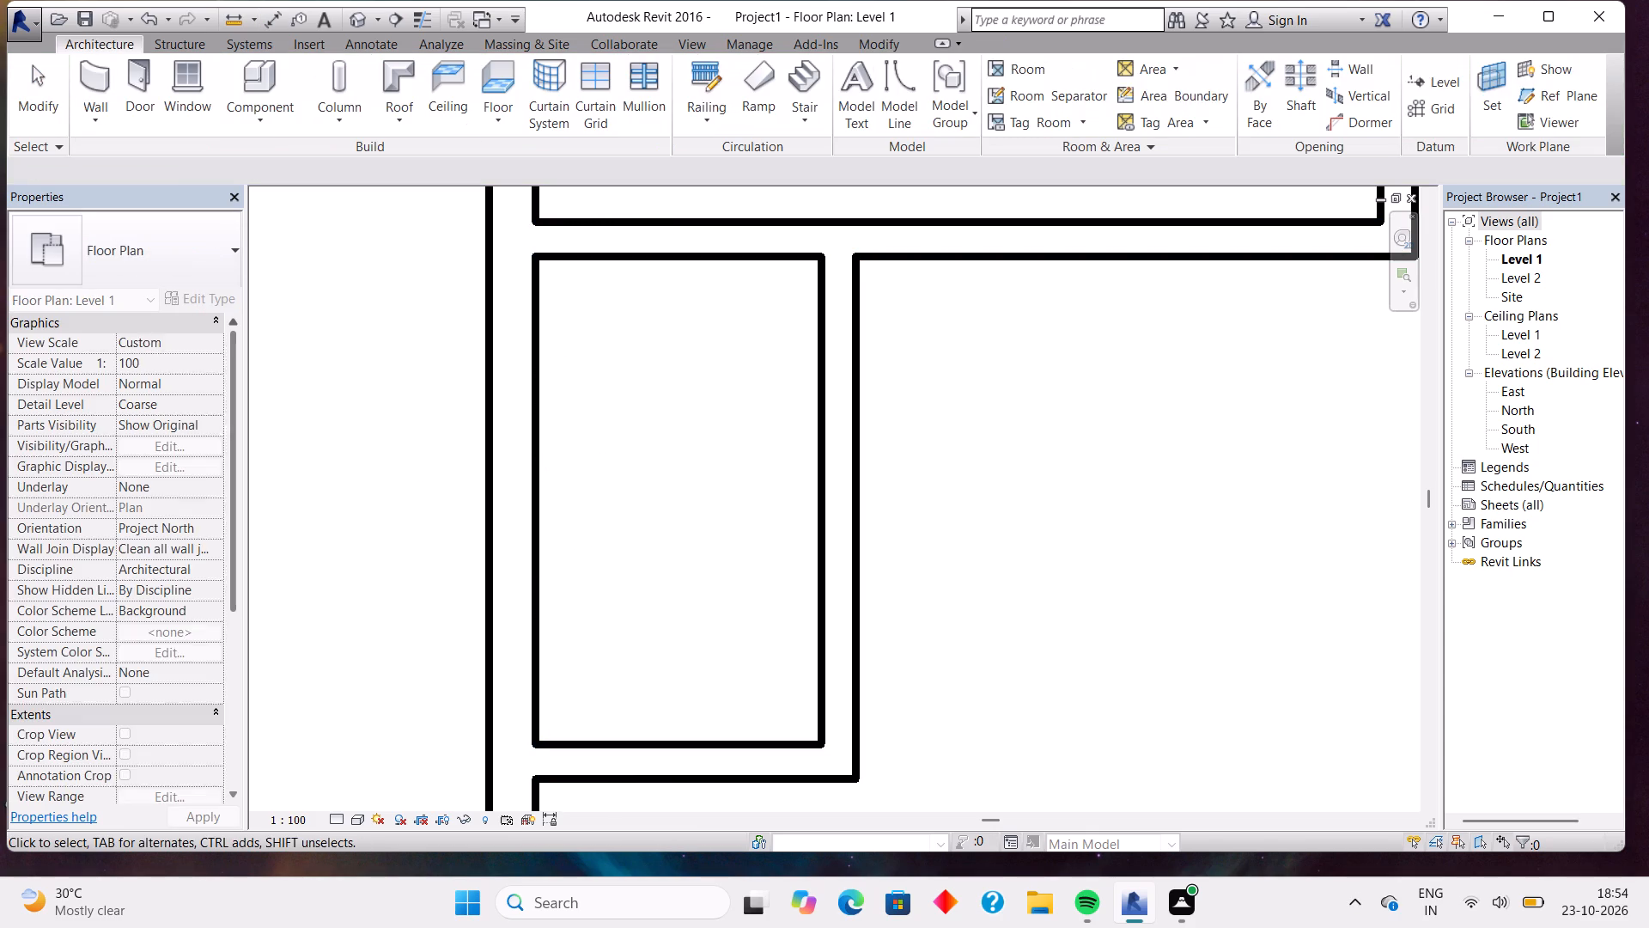
Nudge the small room's south wall slightly south to an inner depth of 7'-0" and check it with an aligned dimension.
click(685, 748)
key(Down)
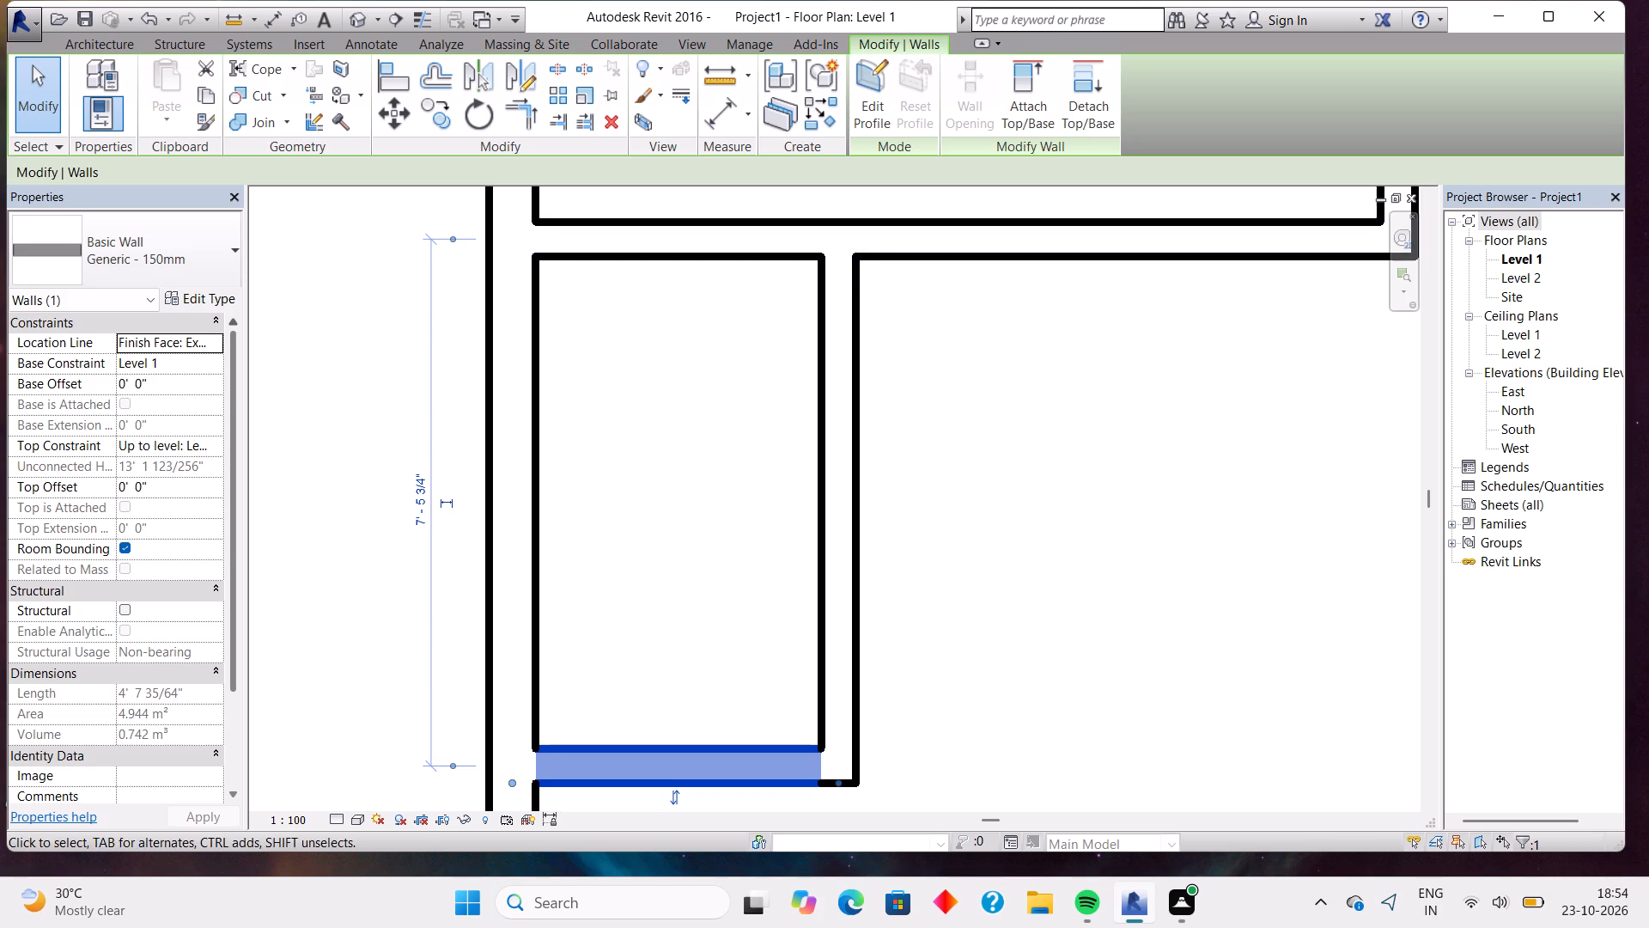
click(685, 263)
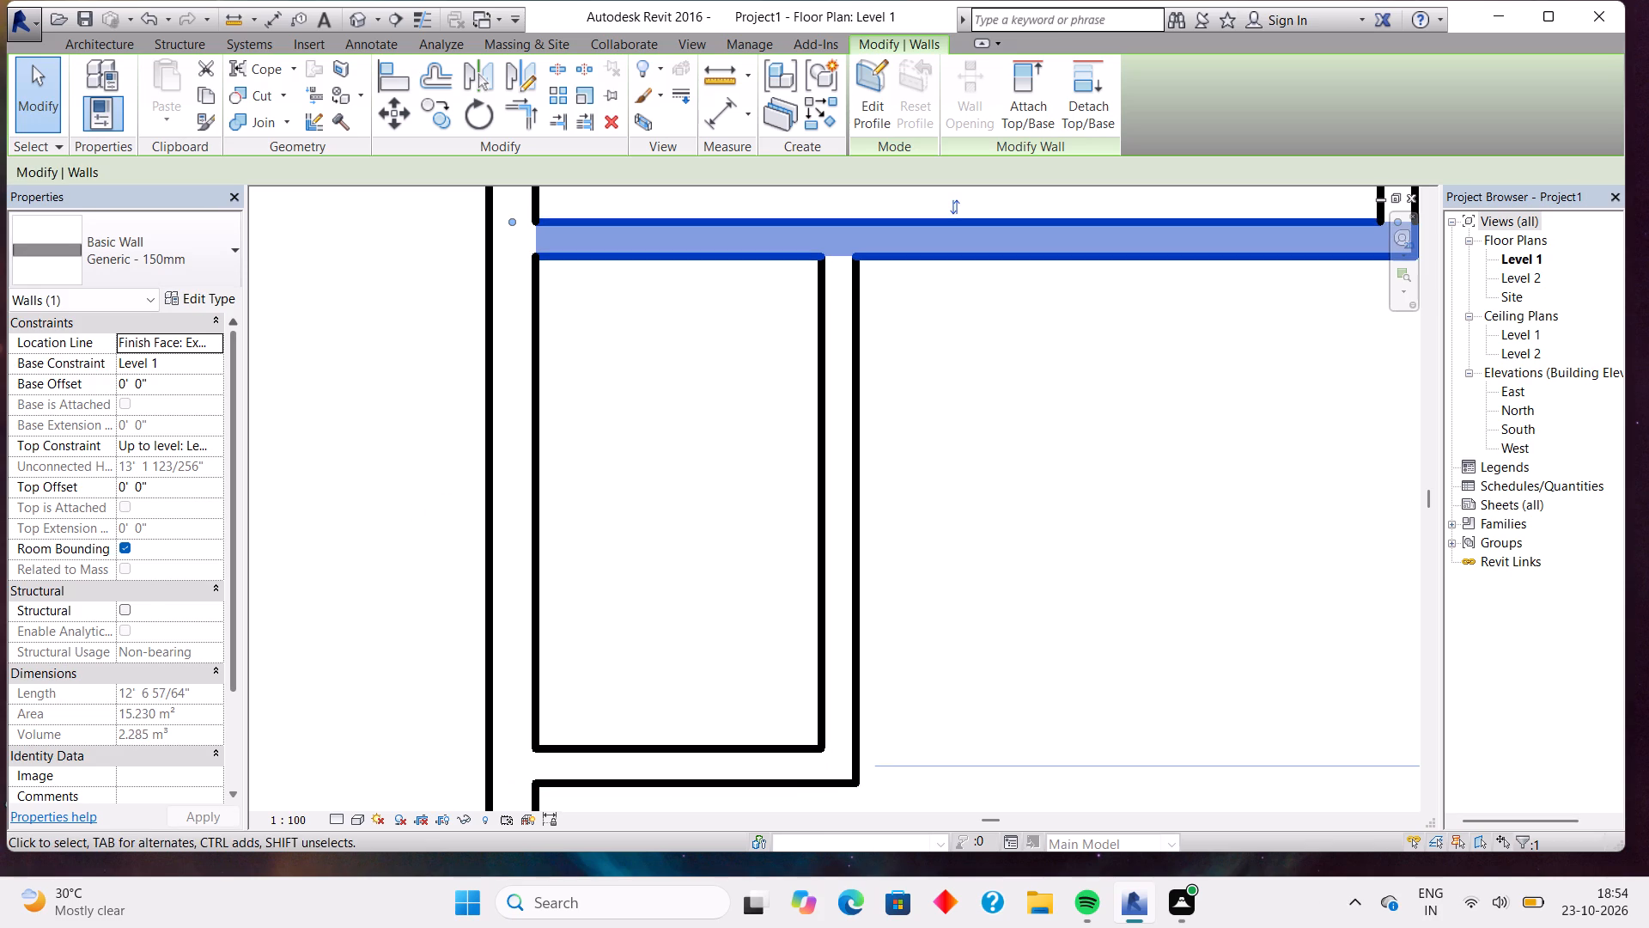
key(Escape)
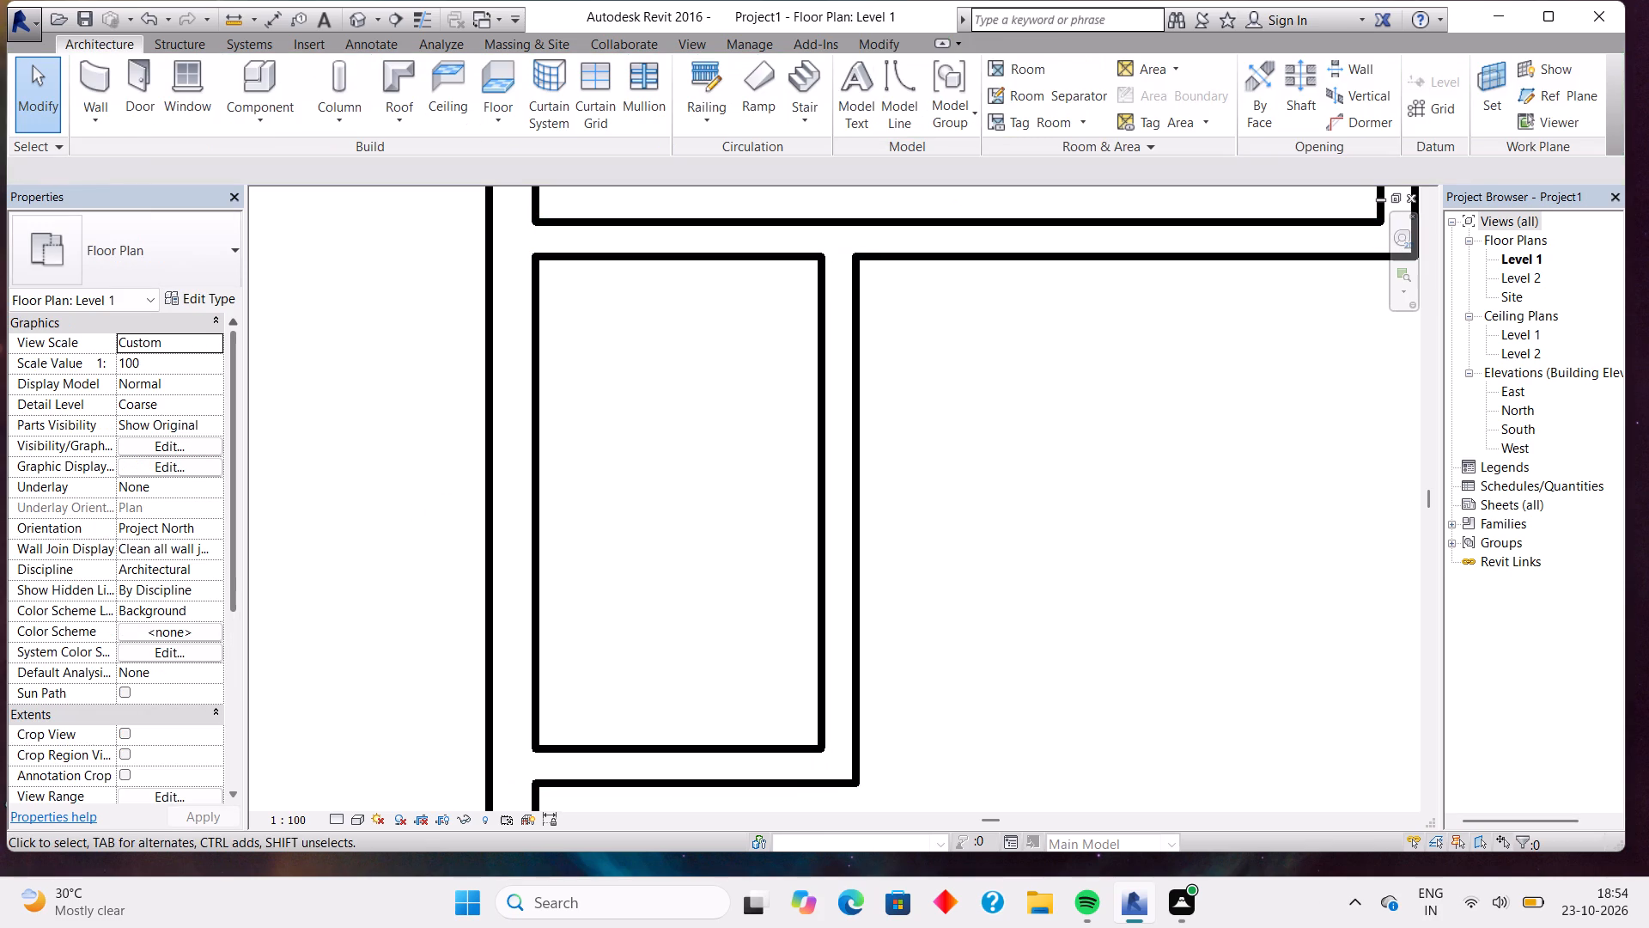
click(94, 82)
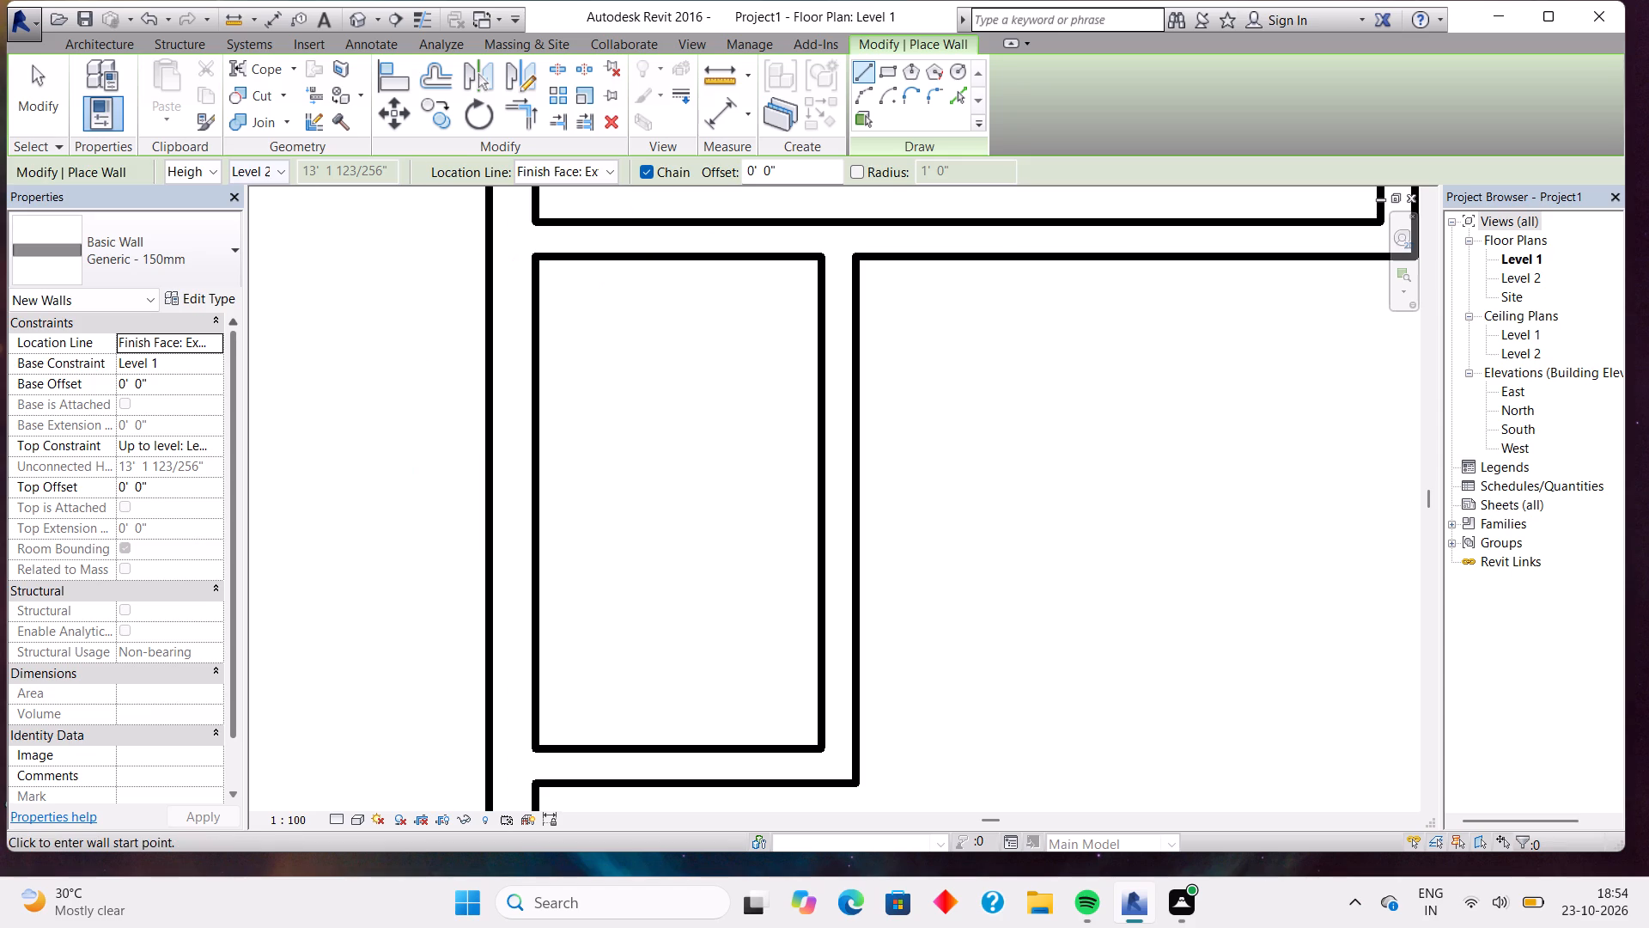
click(715, 121)
click(684, 254)
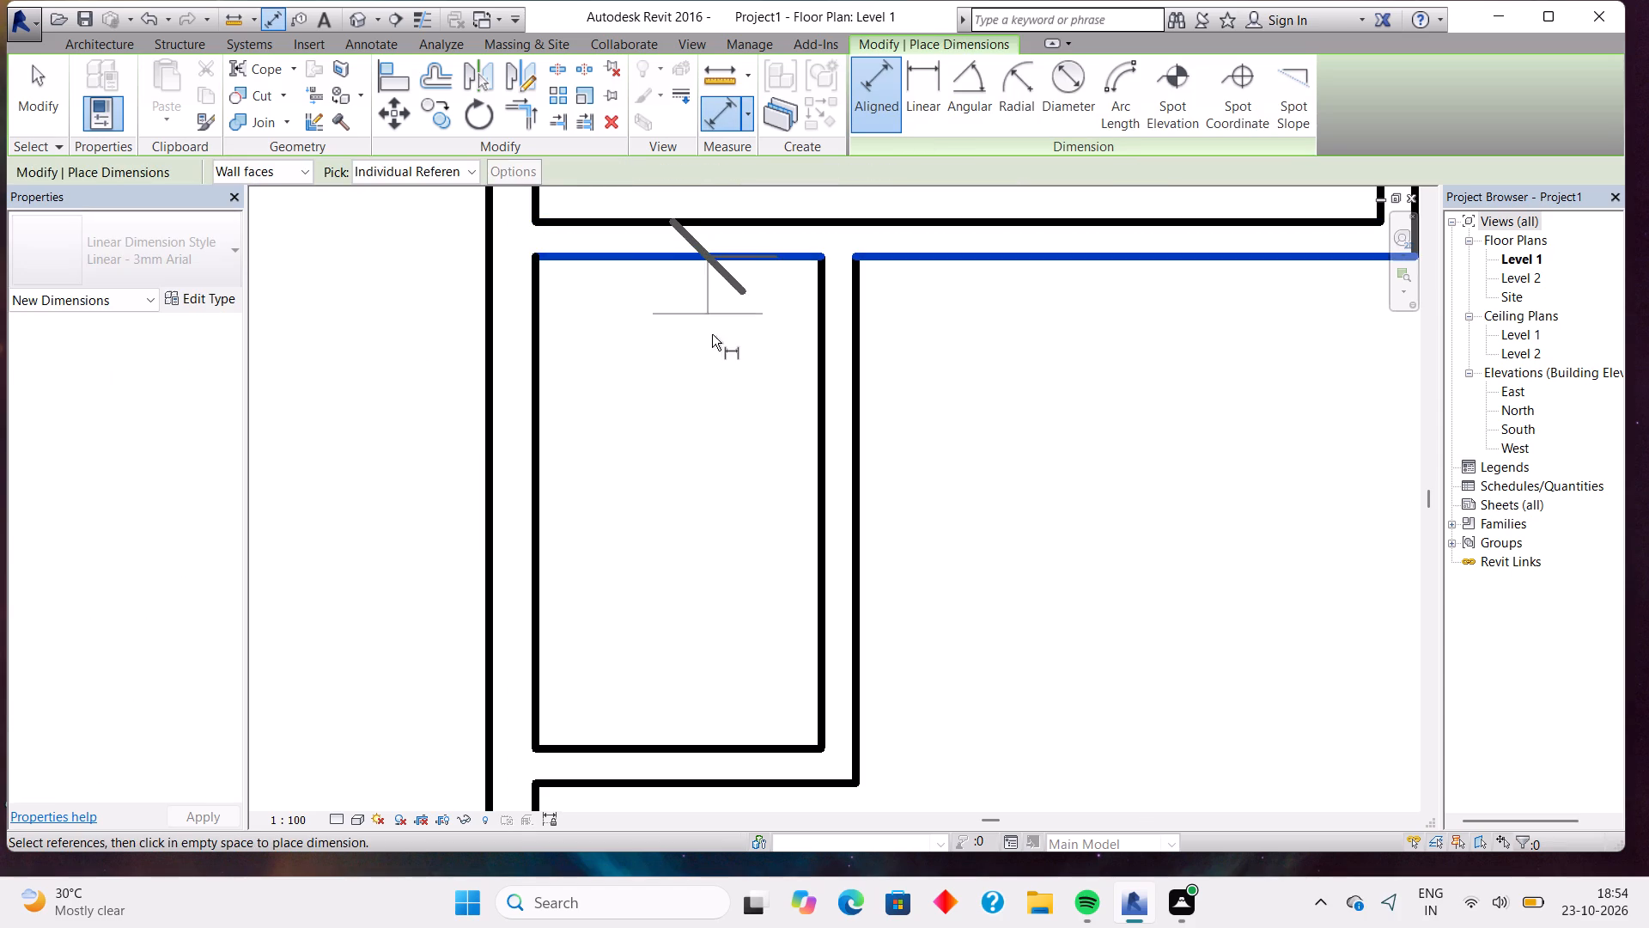
click(697, 751)
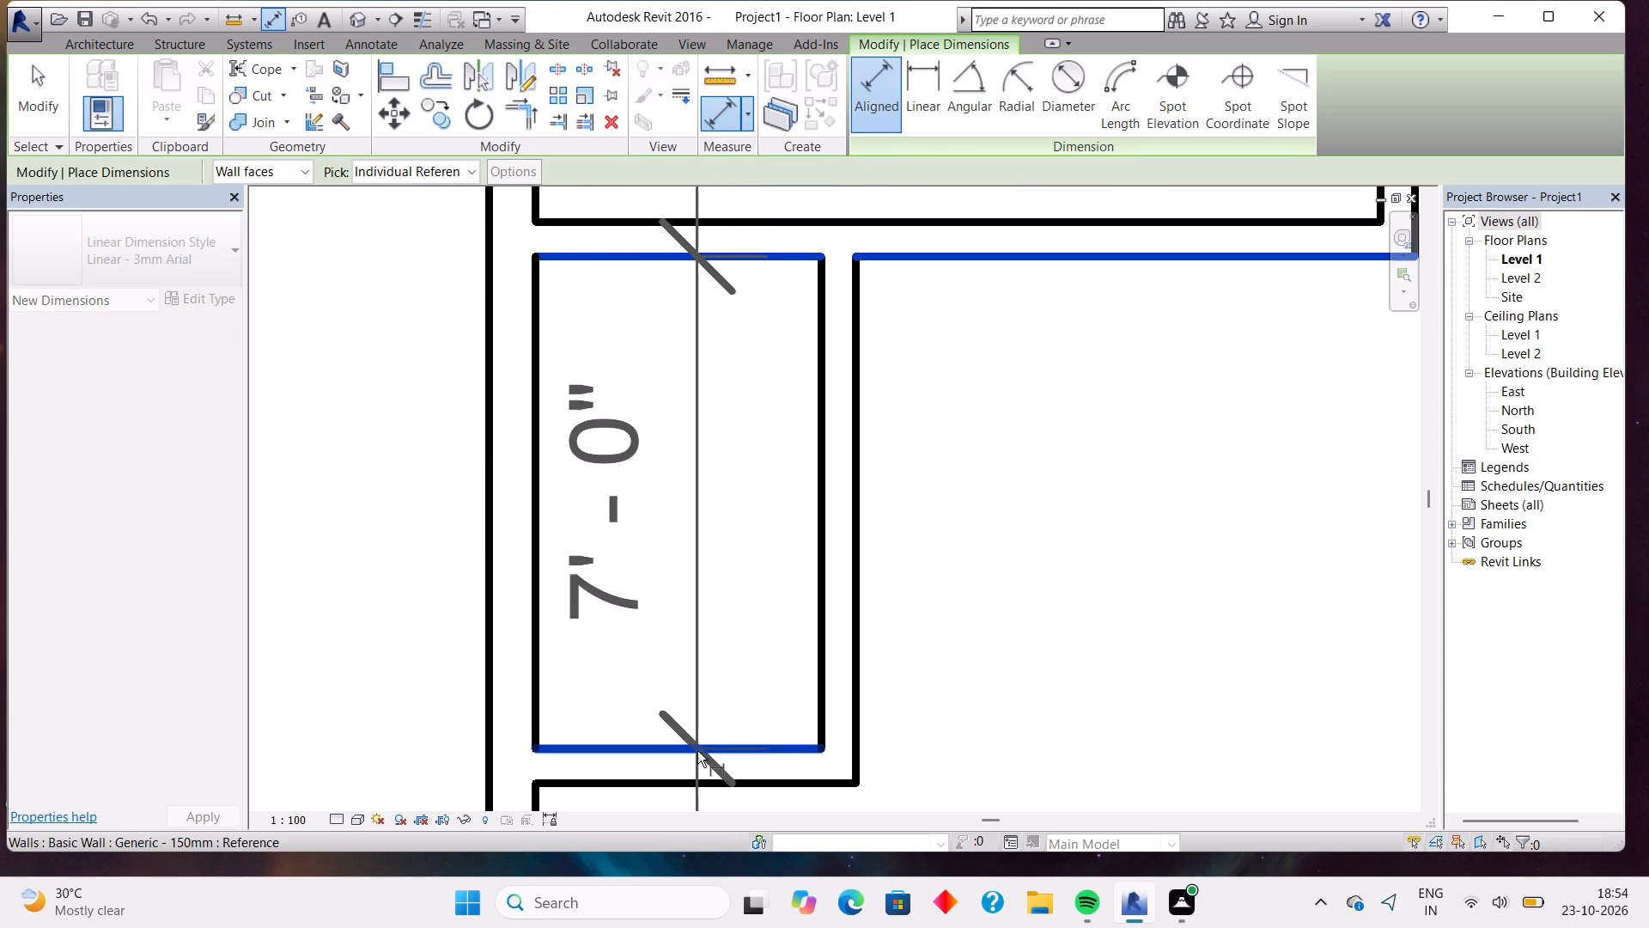
key(Escape)
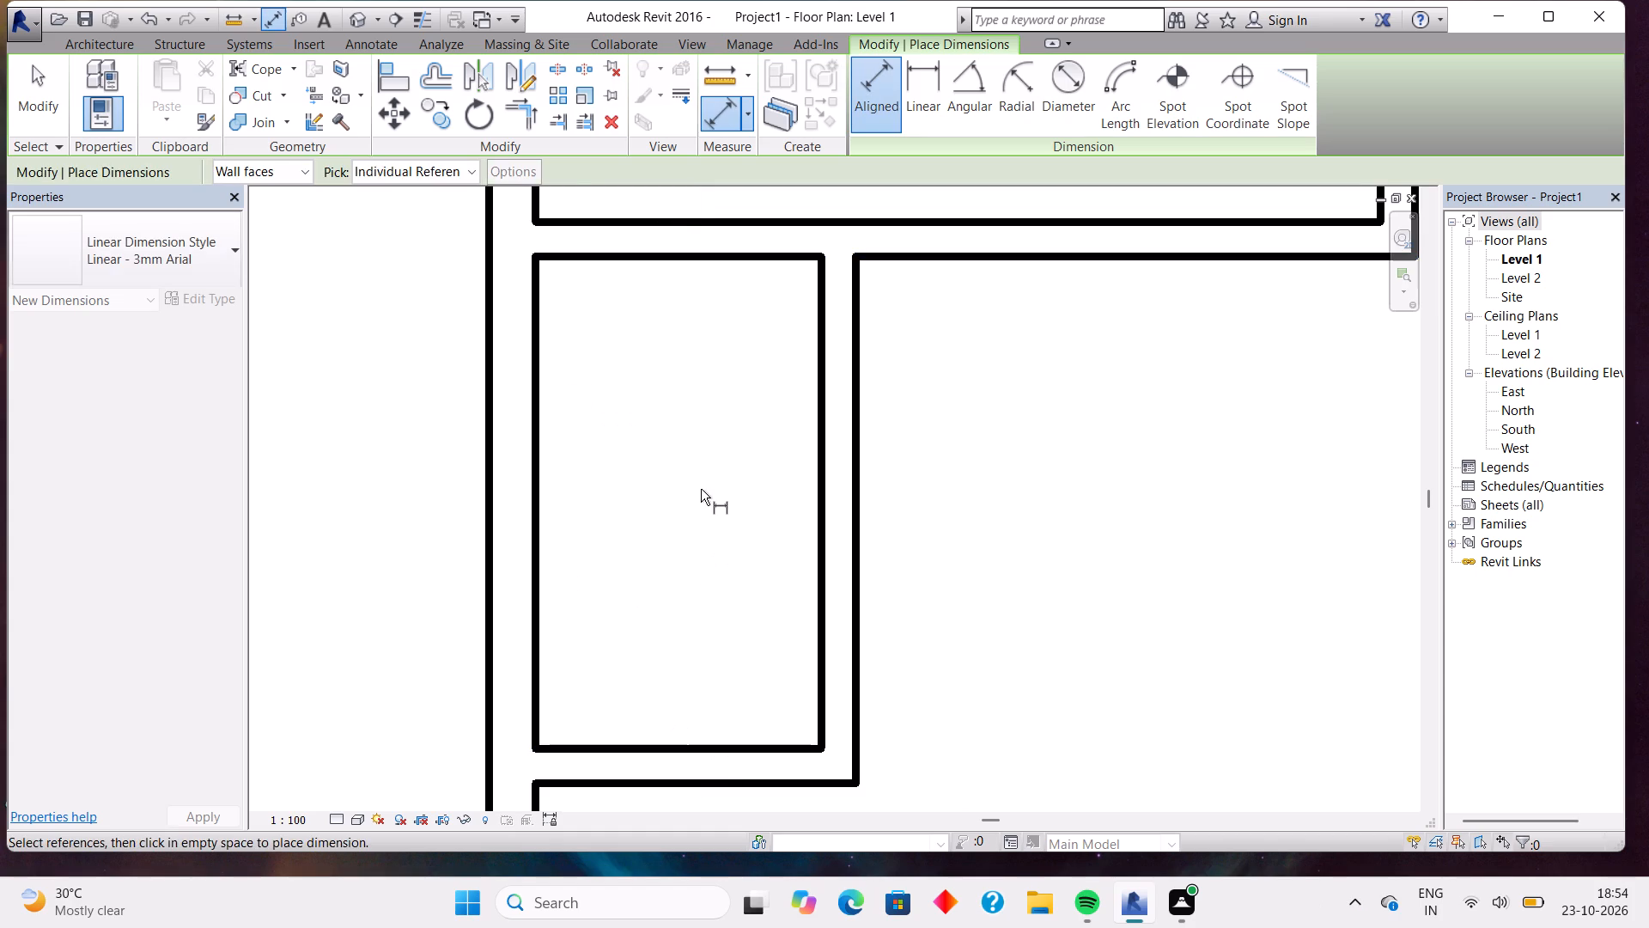
Measure the small room's inner depth between its north and south wall faces once more.
scroll(701, 489, down, 2)
middle_drag(701, 488, 754, 530)
middle_click(760, 534)
middle_drag(766, 537, 814, 565)
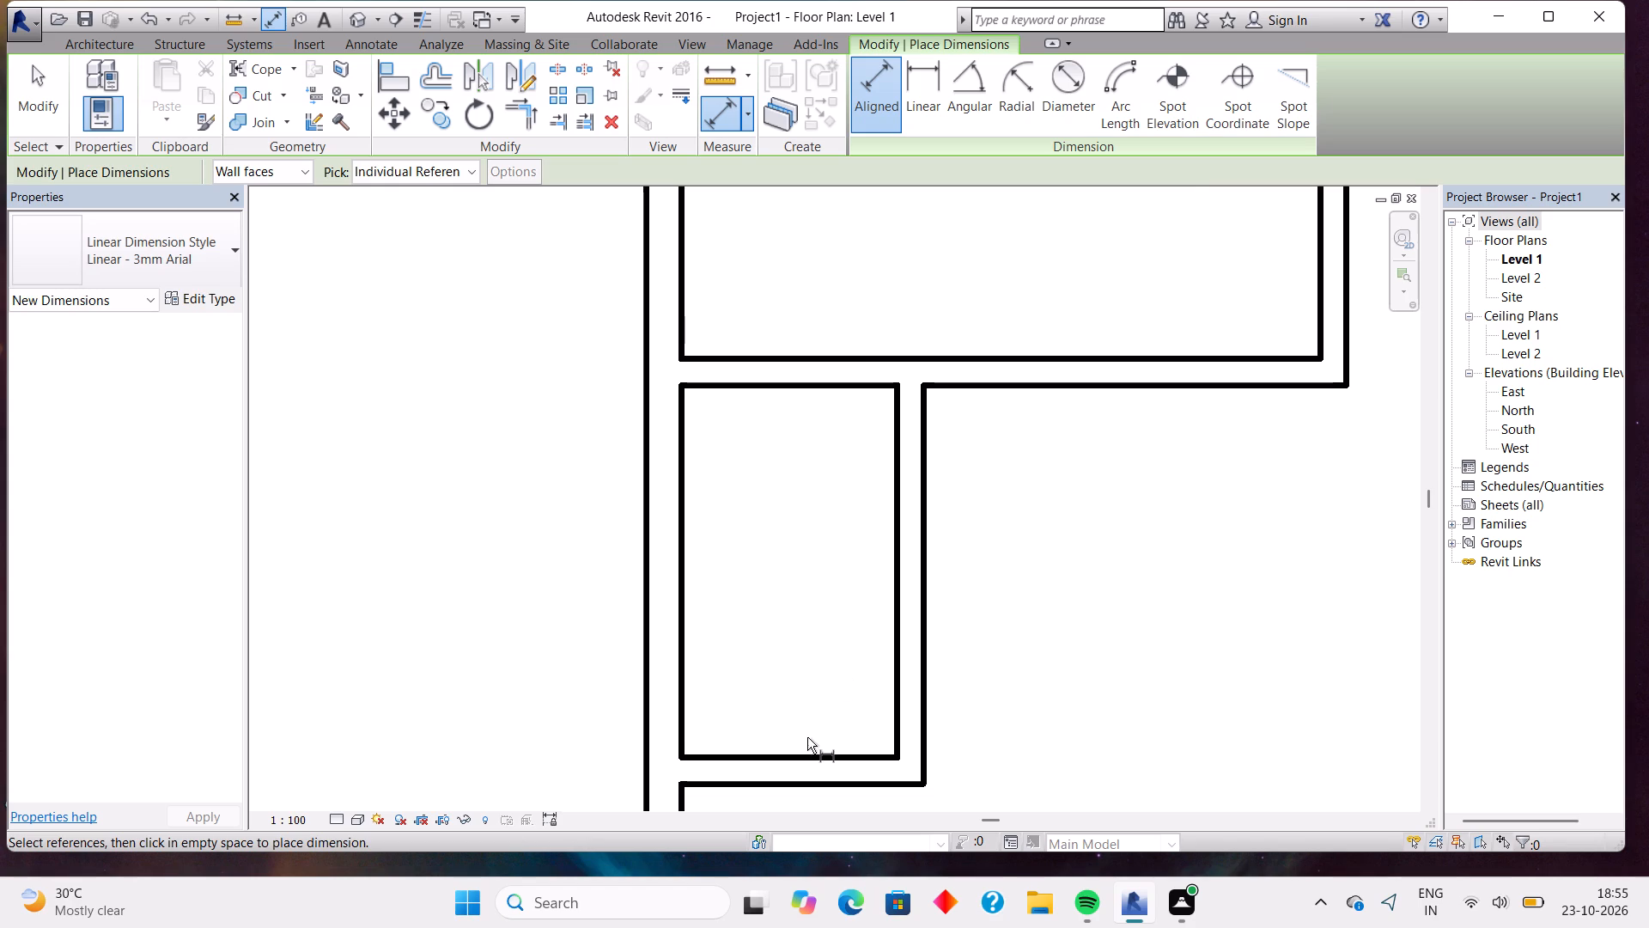
click(764, 390)
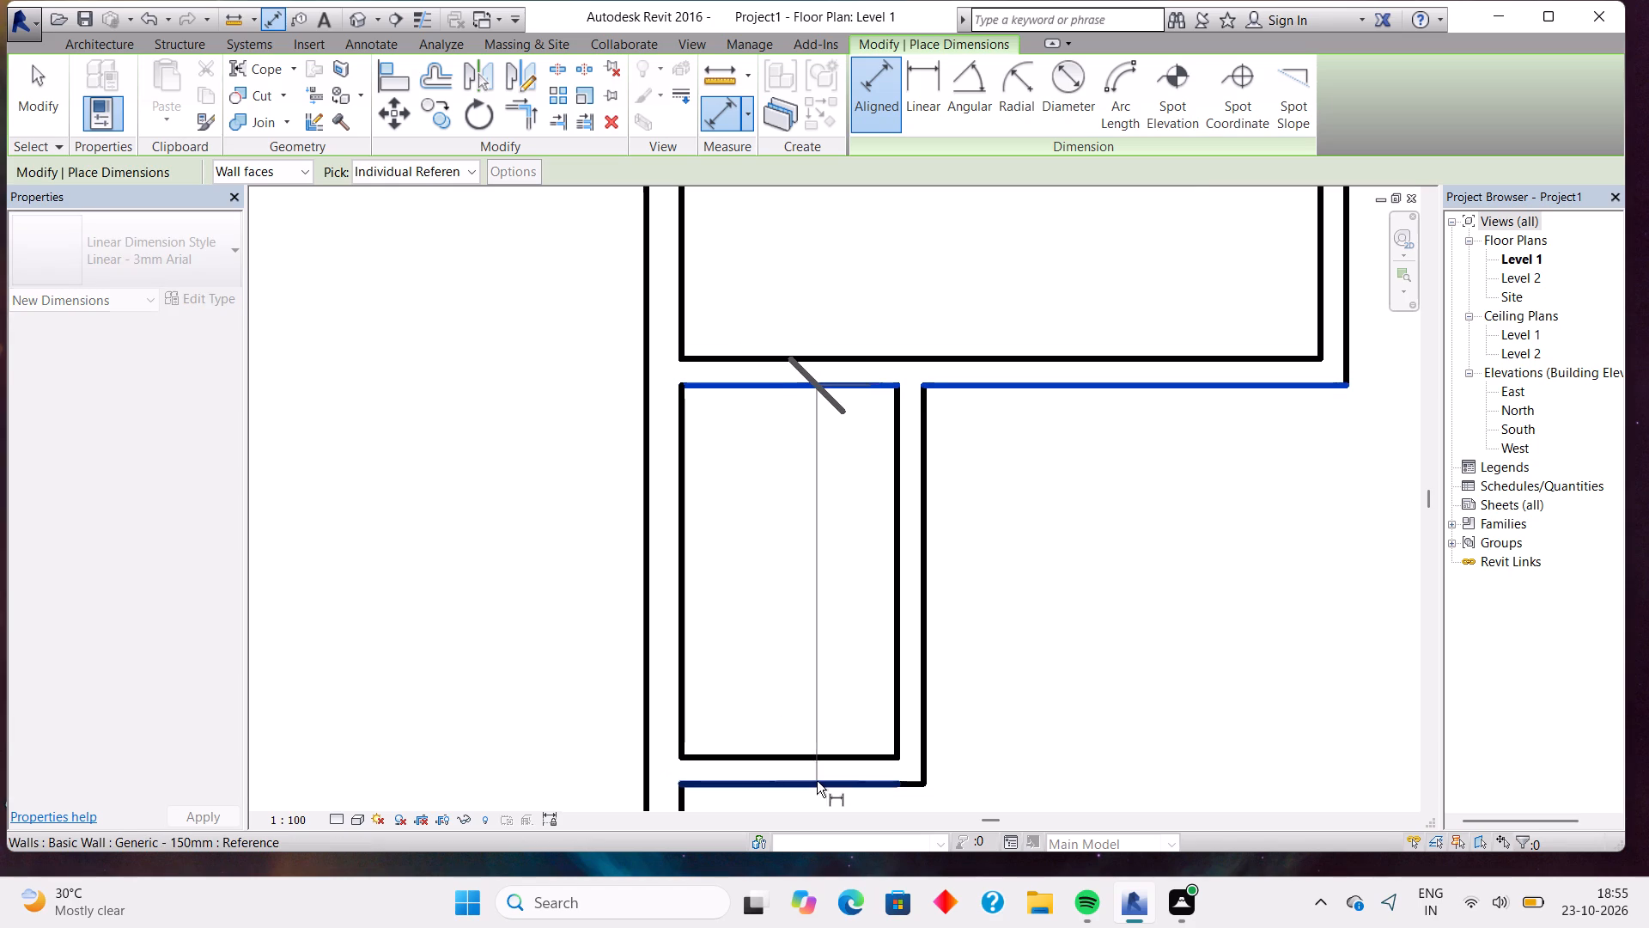
click(812, 758)
scroll(812, 758, down, 1)
scroll(812, 758, up, 4)
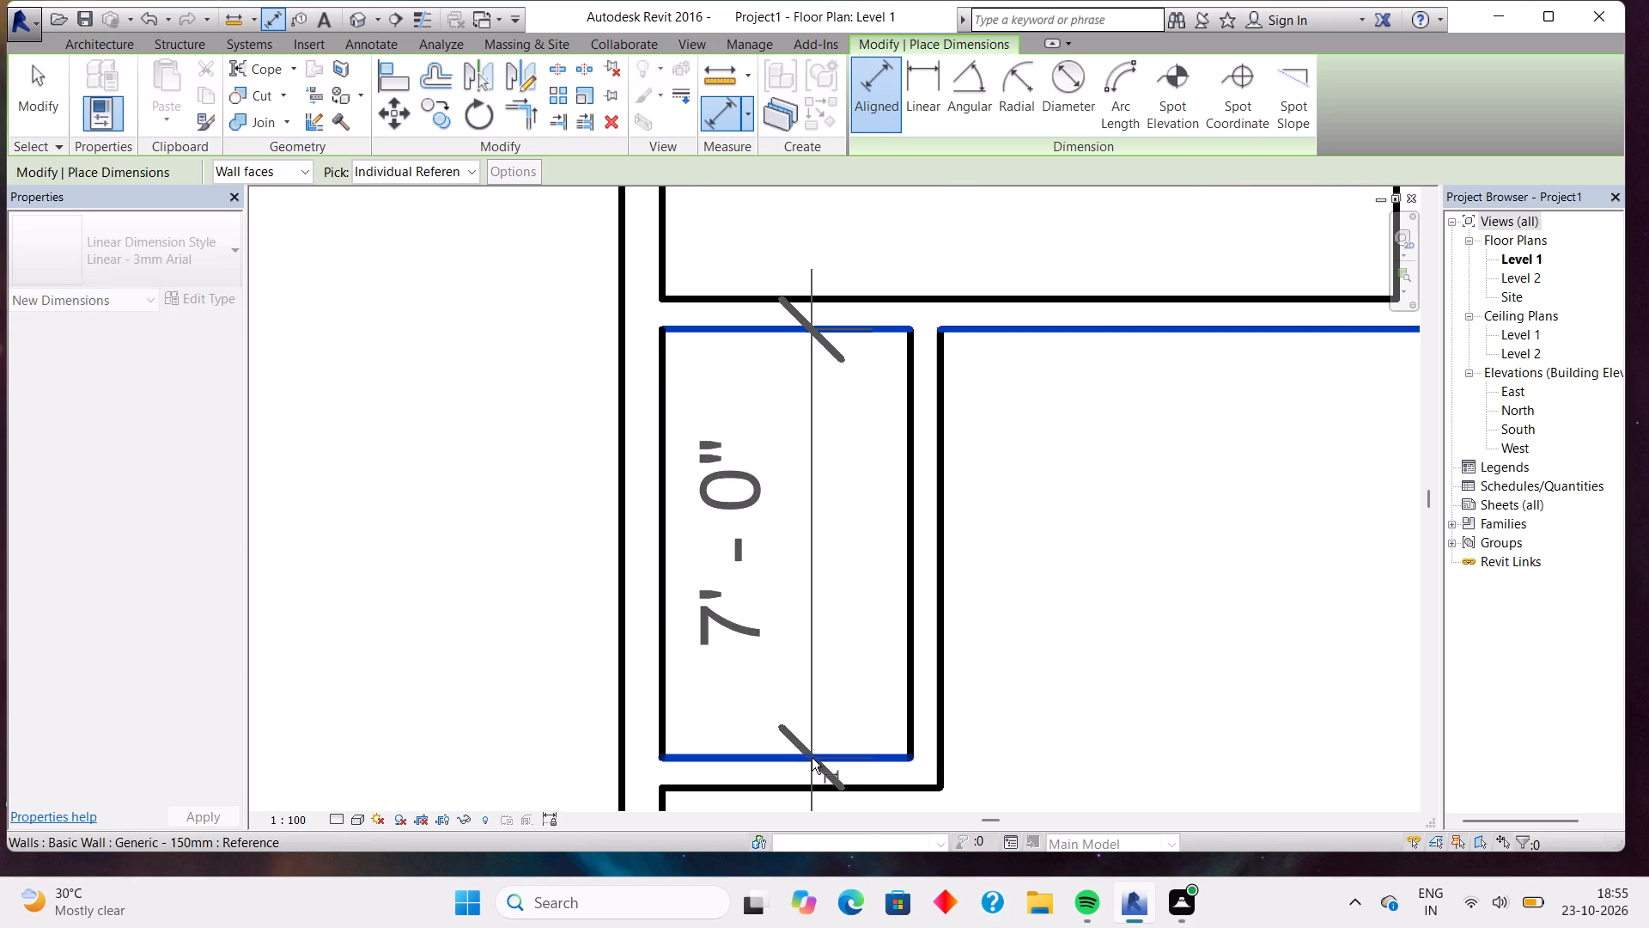
scroll(812, 758, up, 1)
key(Escape)
click(812, 758)
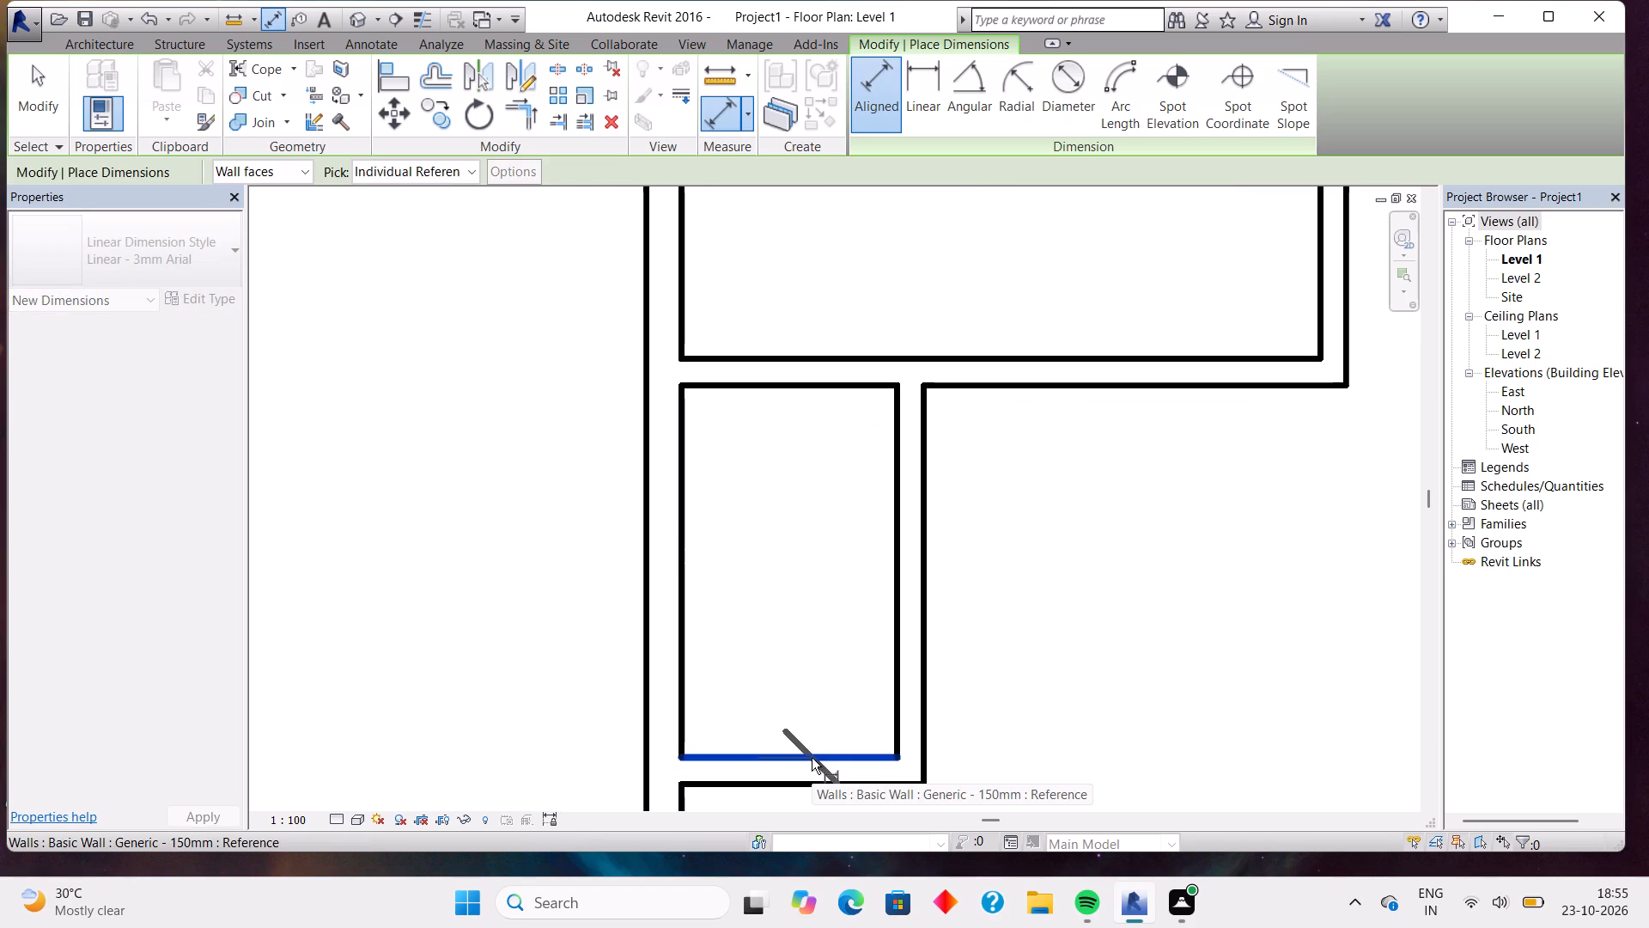
key(Escape)
key(Escape)
Nudge the small room's south wall south to 7'-7 3/4" between wall centrelines and recheck the inner depth.
click(812, 758)
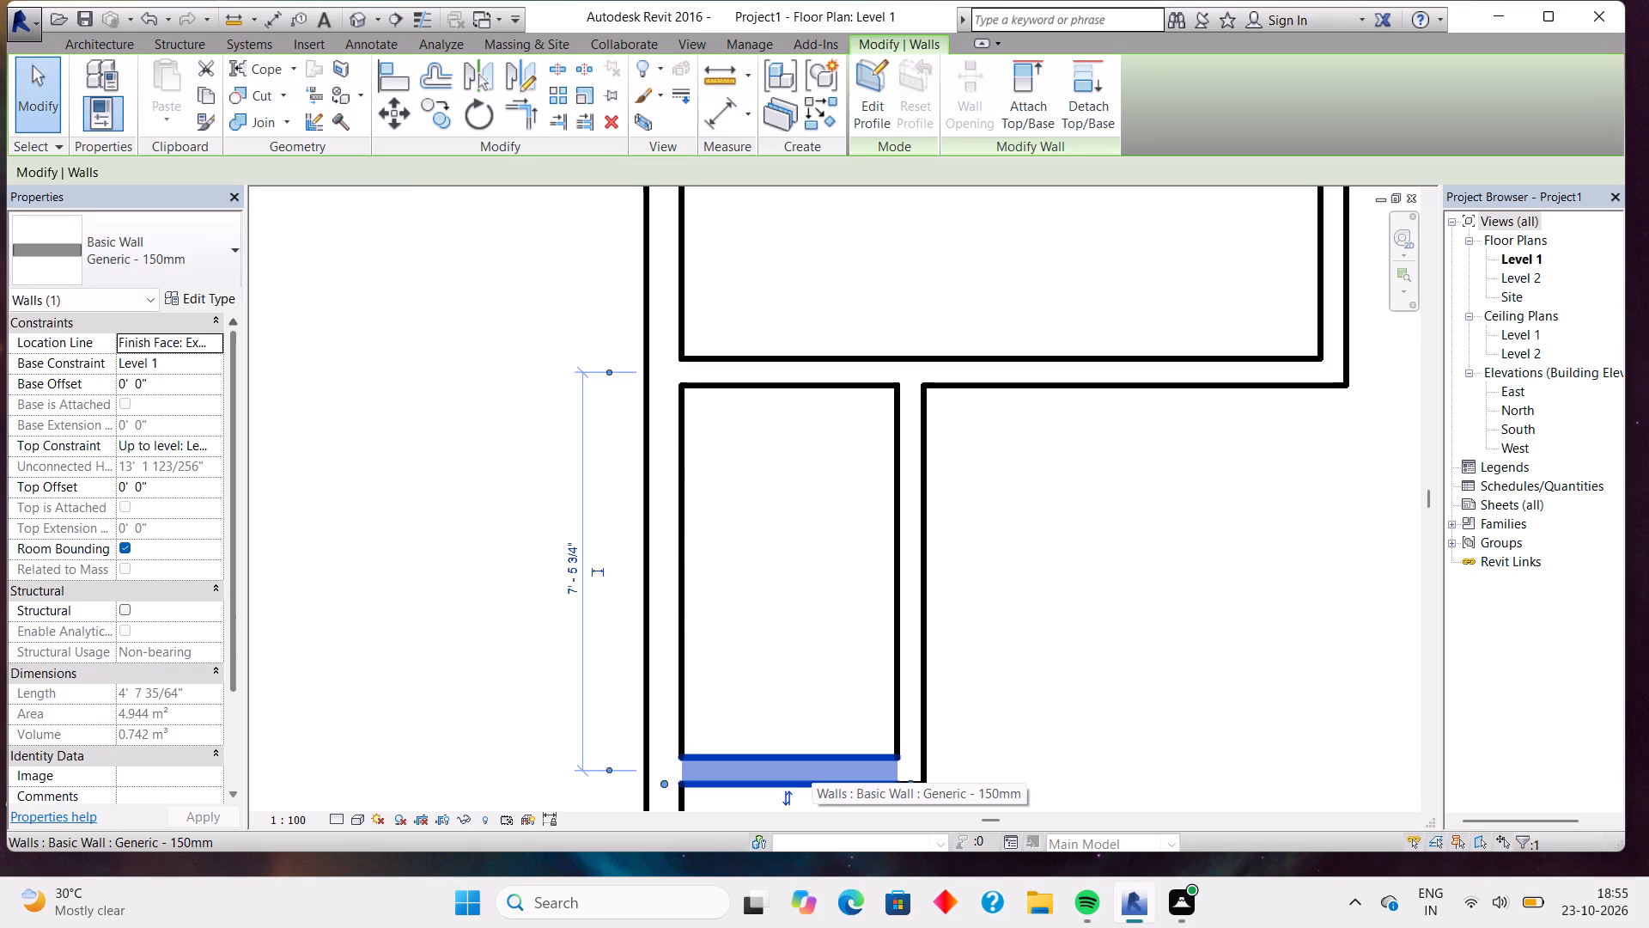
key(Down)
key(Down)
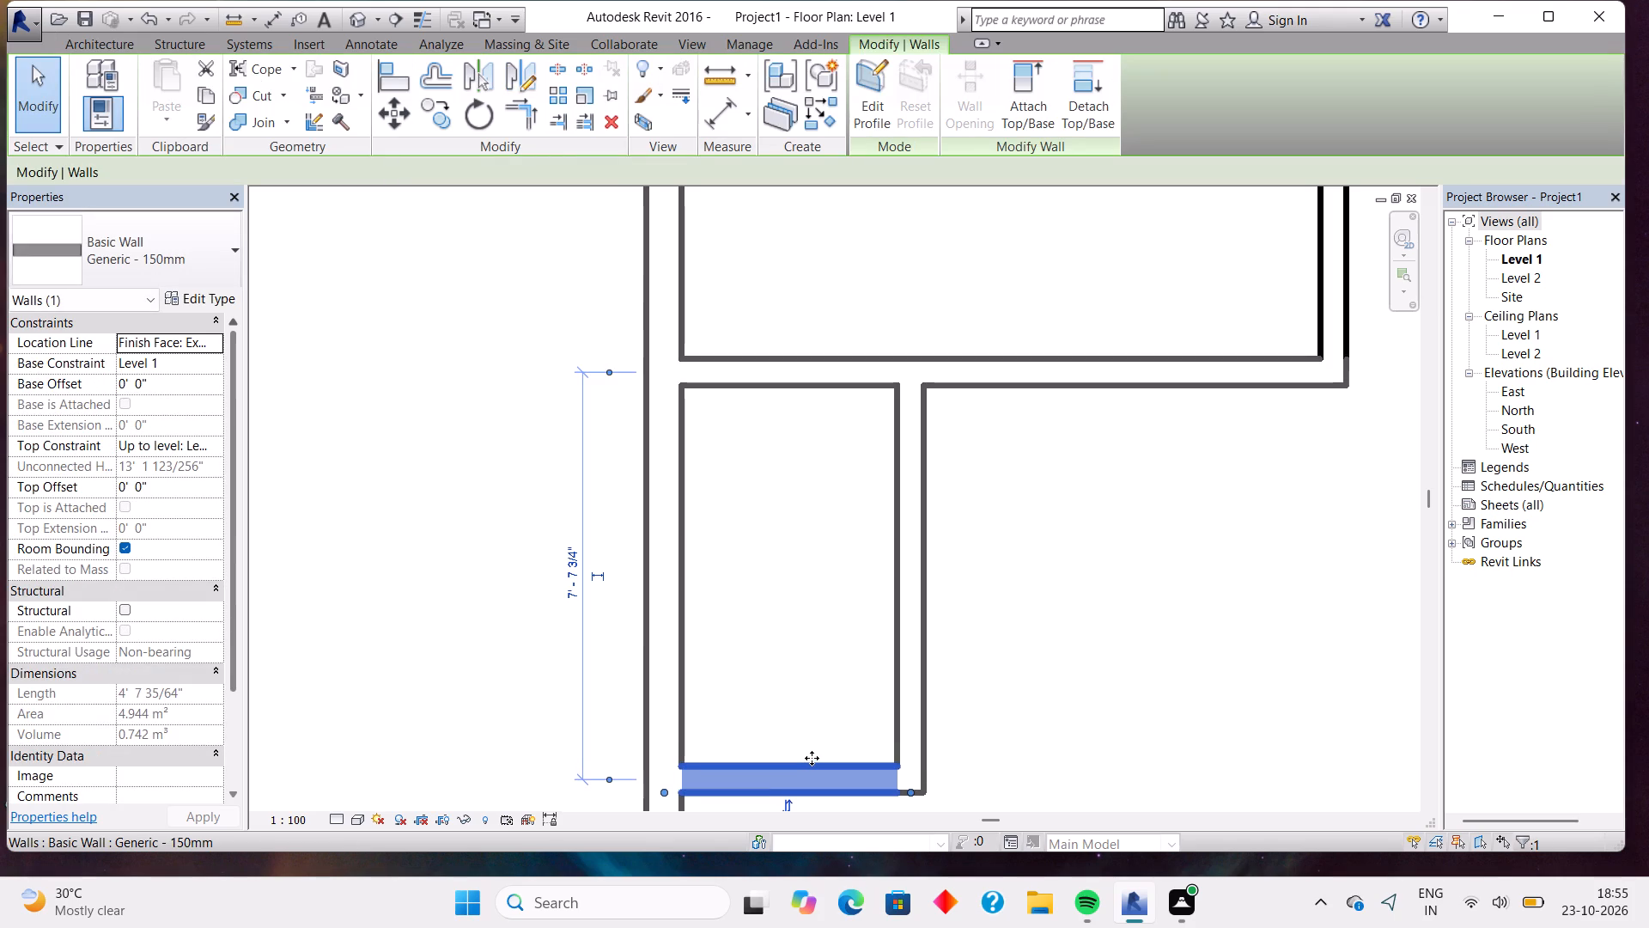
click(716, 125)
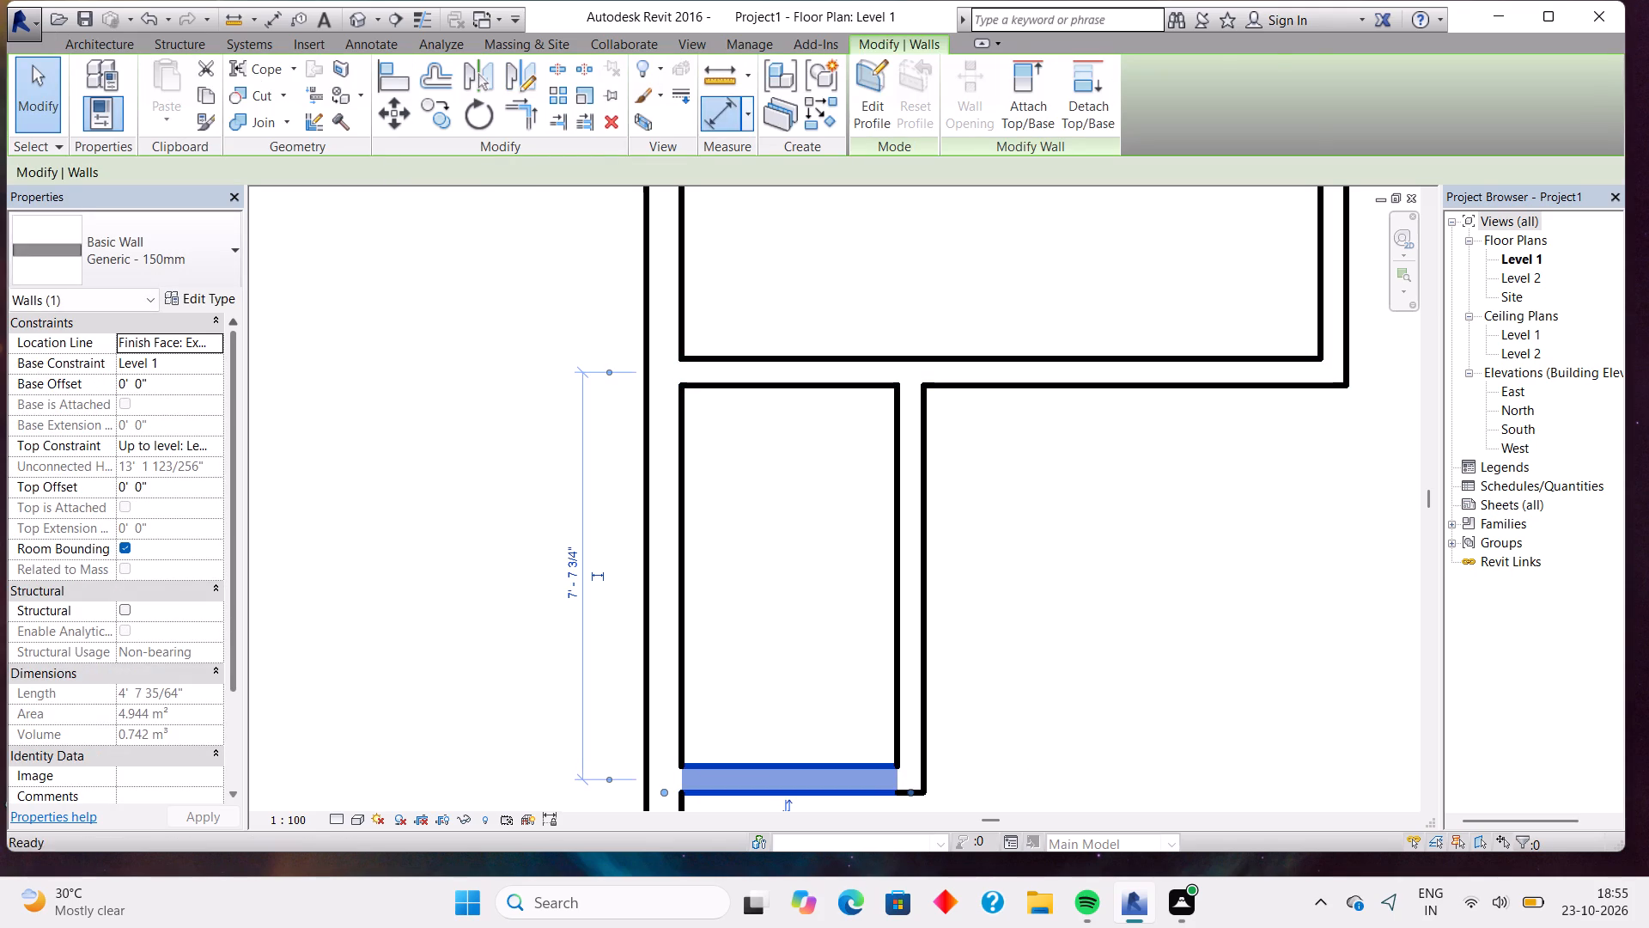
click(776, 390)
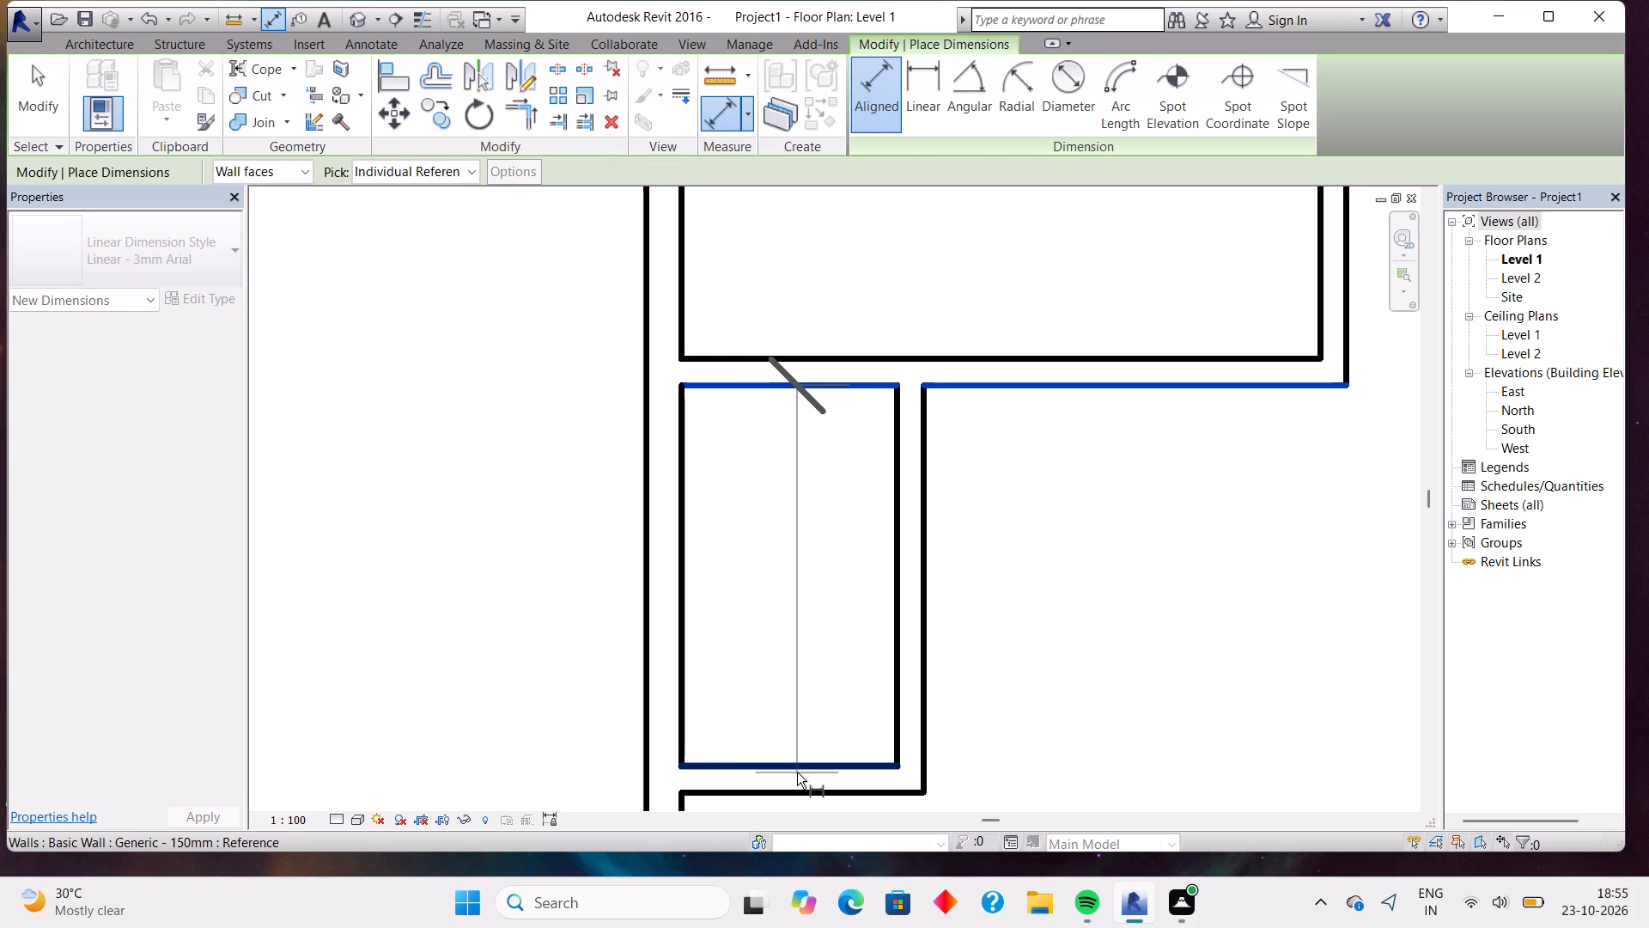
click(797, 762)
key(Escape)
key(Escape)
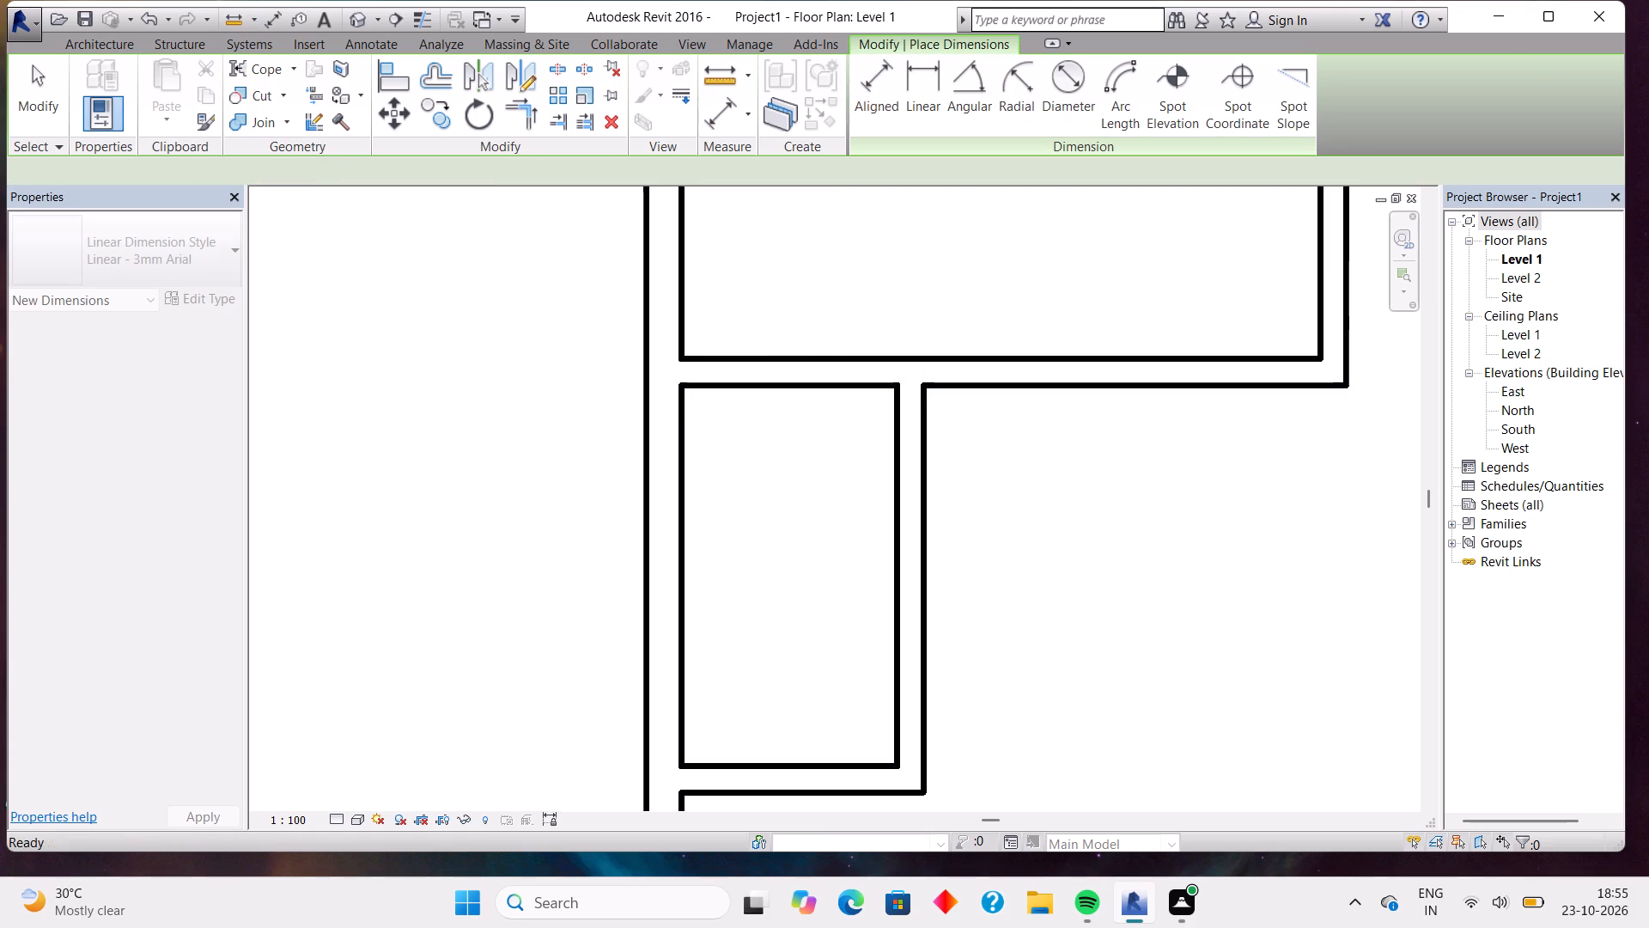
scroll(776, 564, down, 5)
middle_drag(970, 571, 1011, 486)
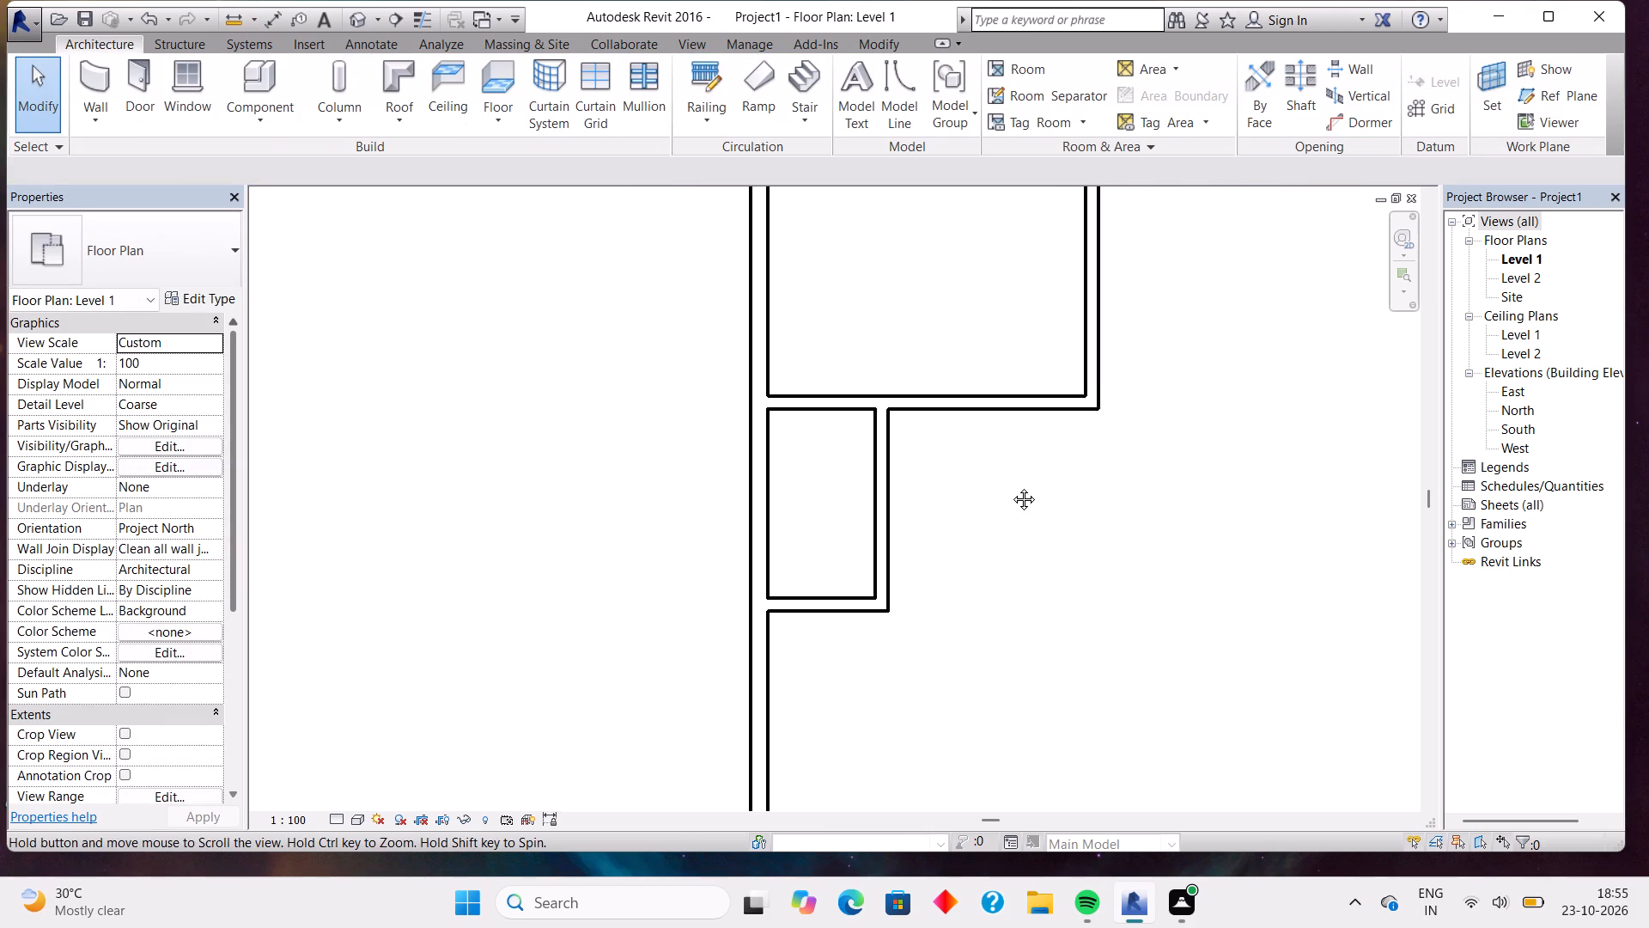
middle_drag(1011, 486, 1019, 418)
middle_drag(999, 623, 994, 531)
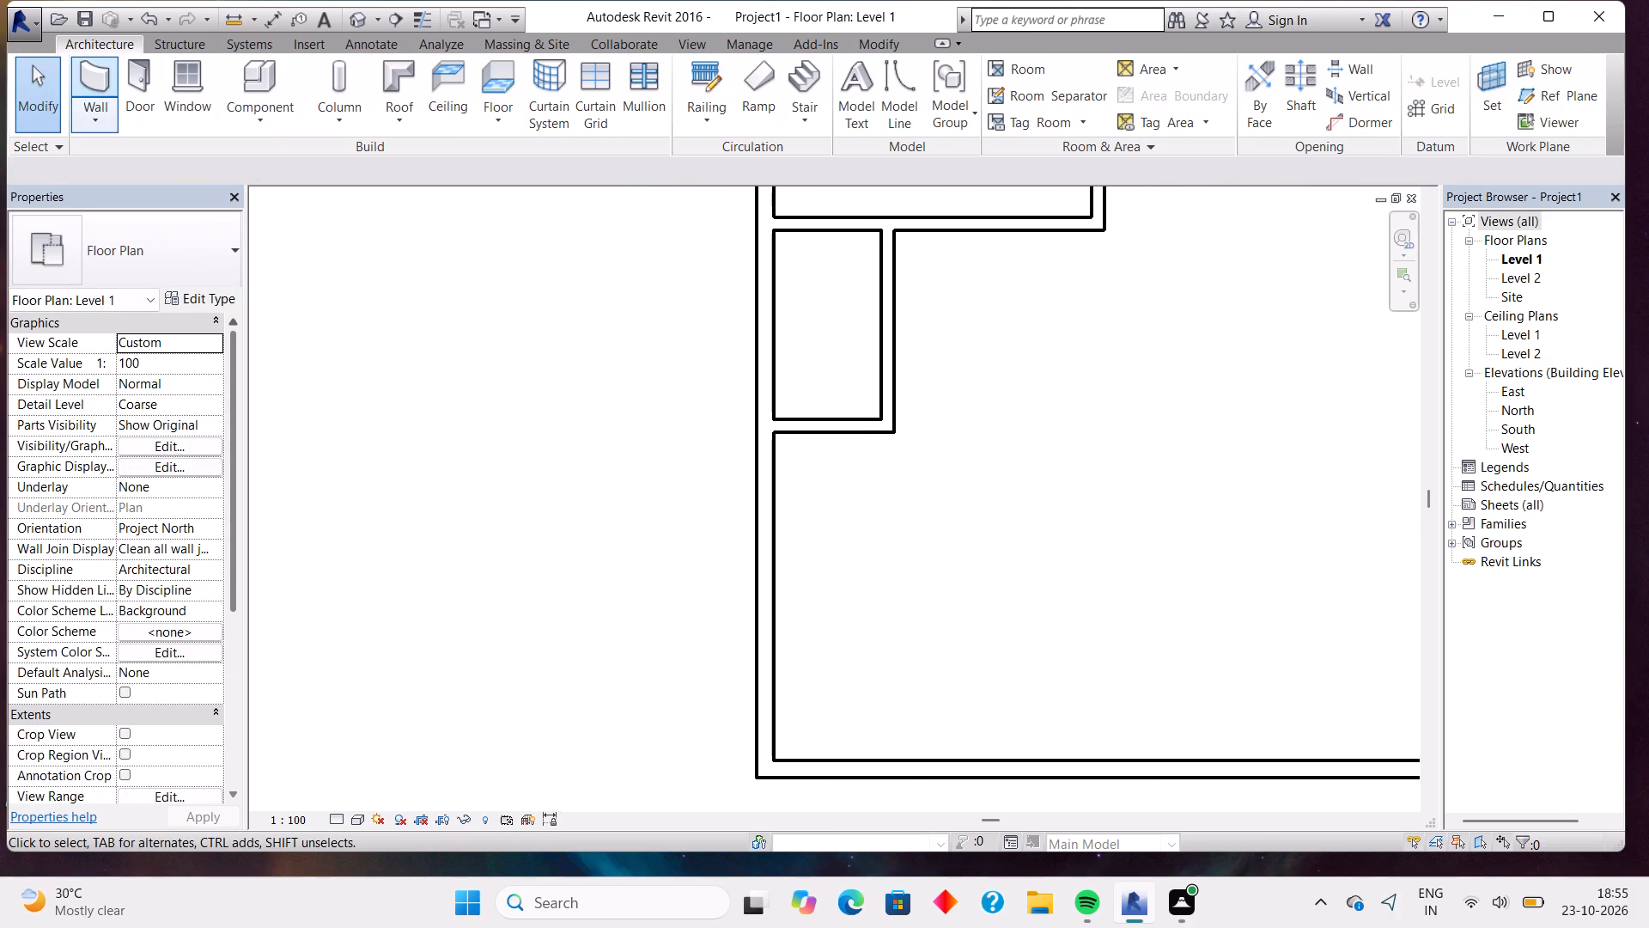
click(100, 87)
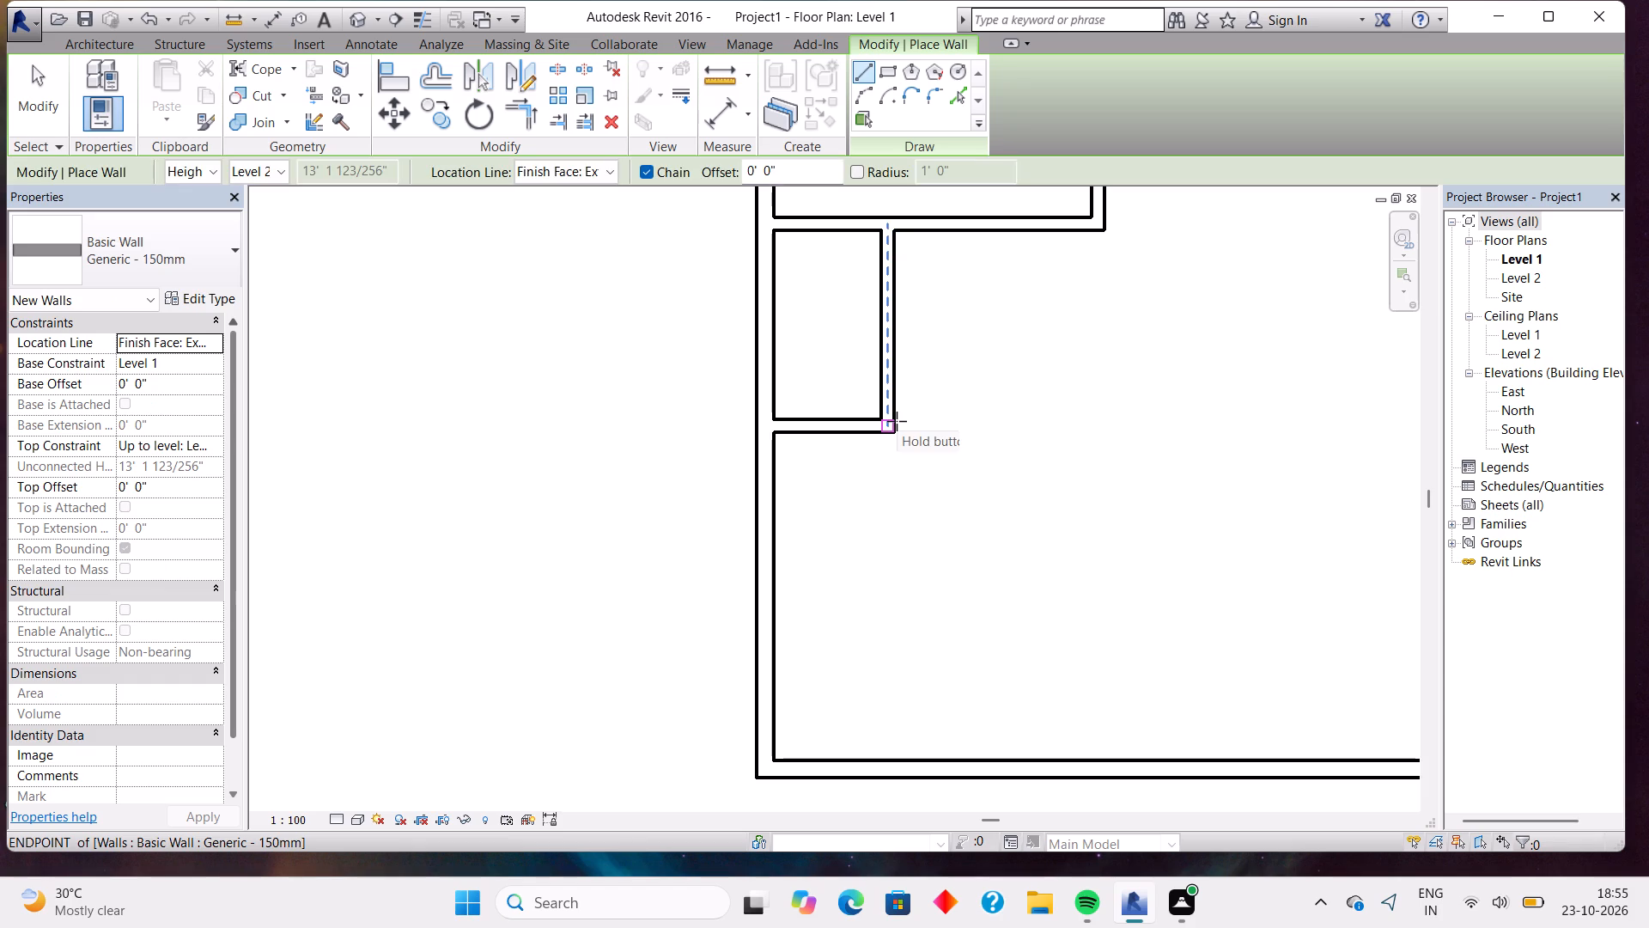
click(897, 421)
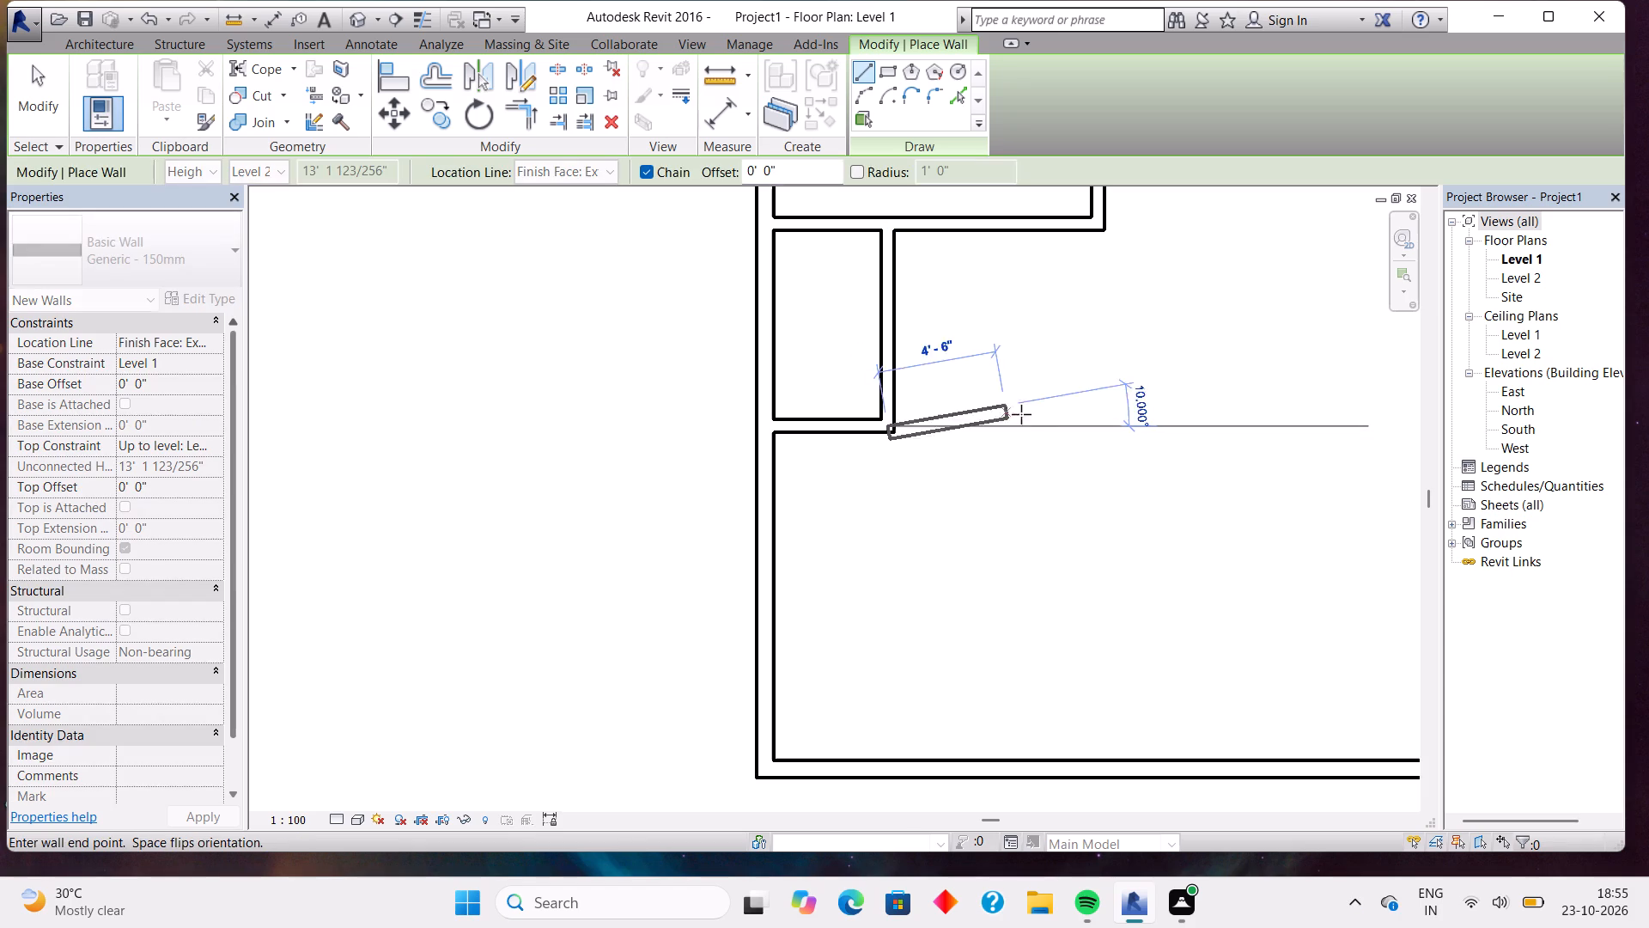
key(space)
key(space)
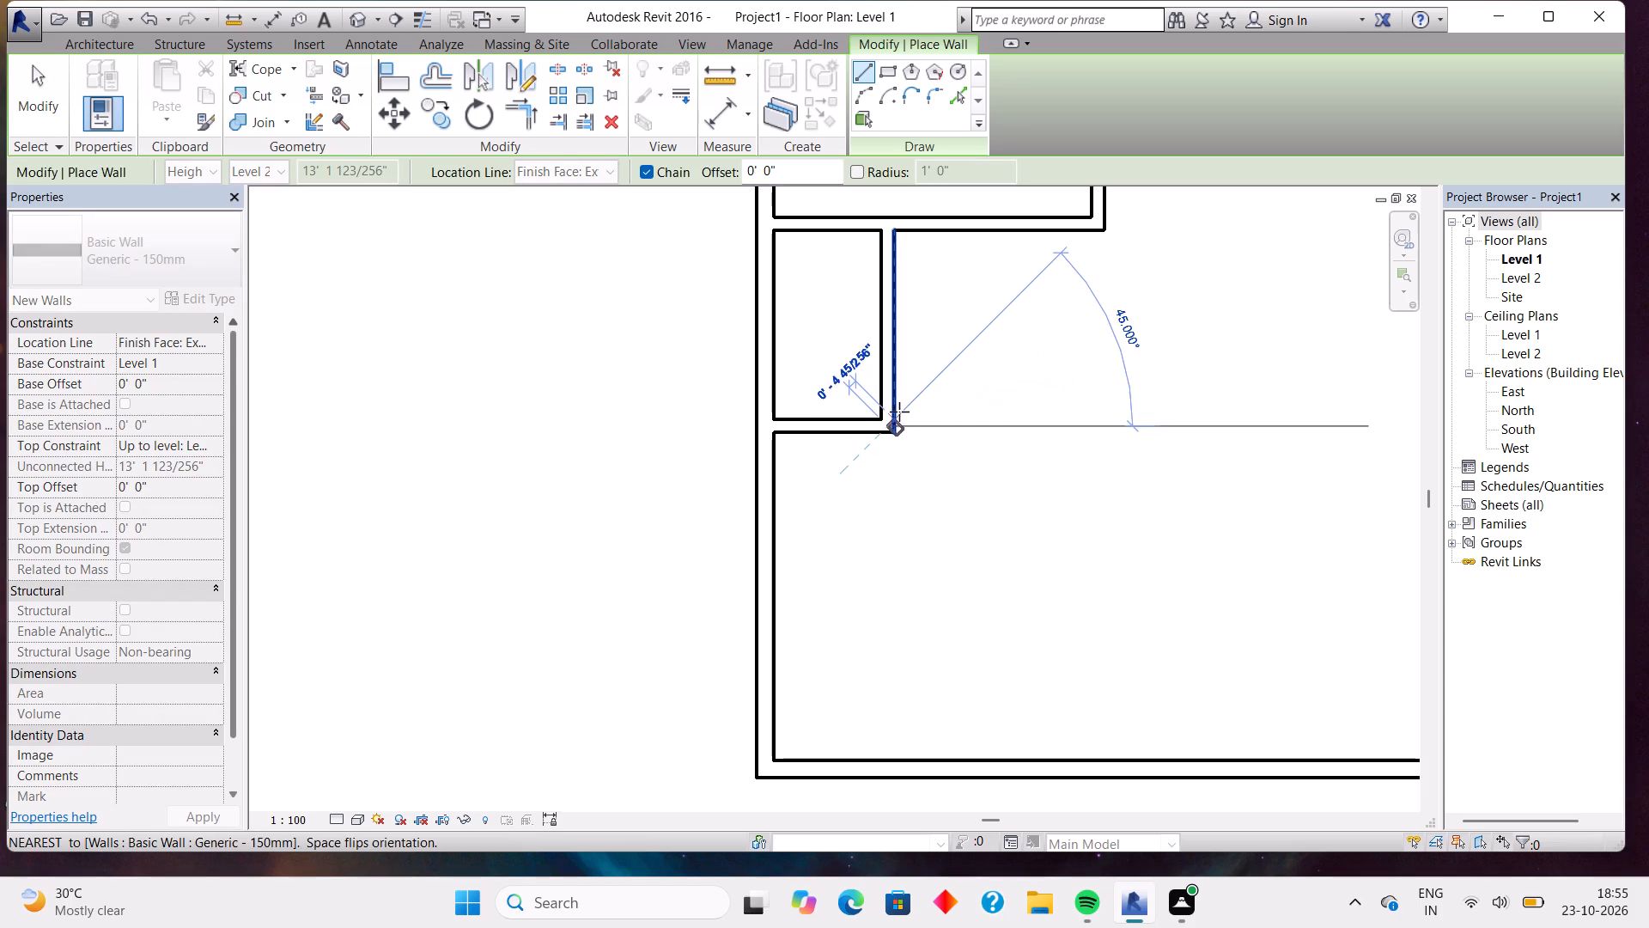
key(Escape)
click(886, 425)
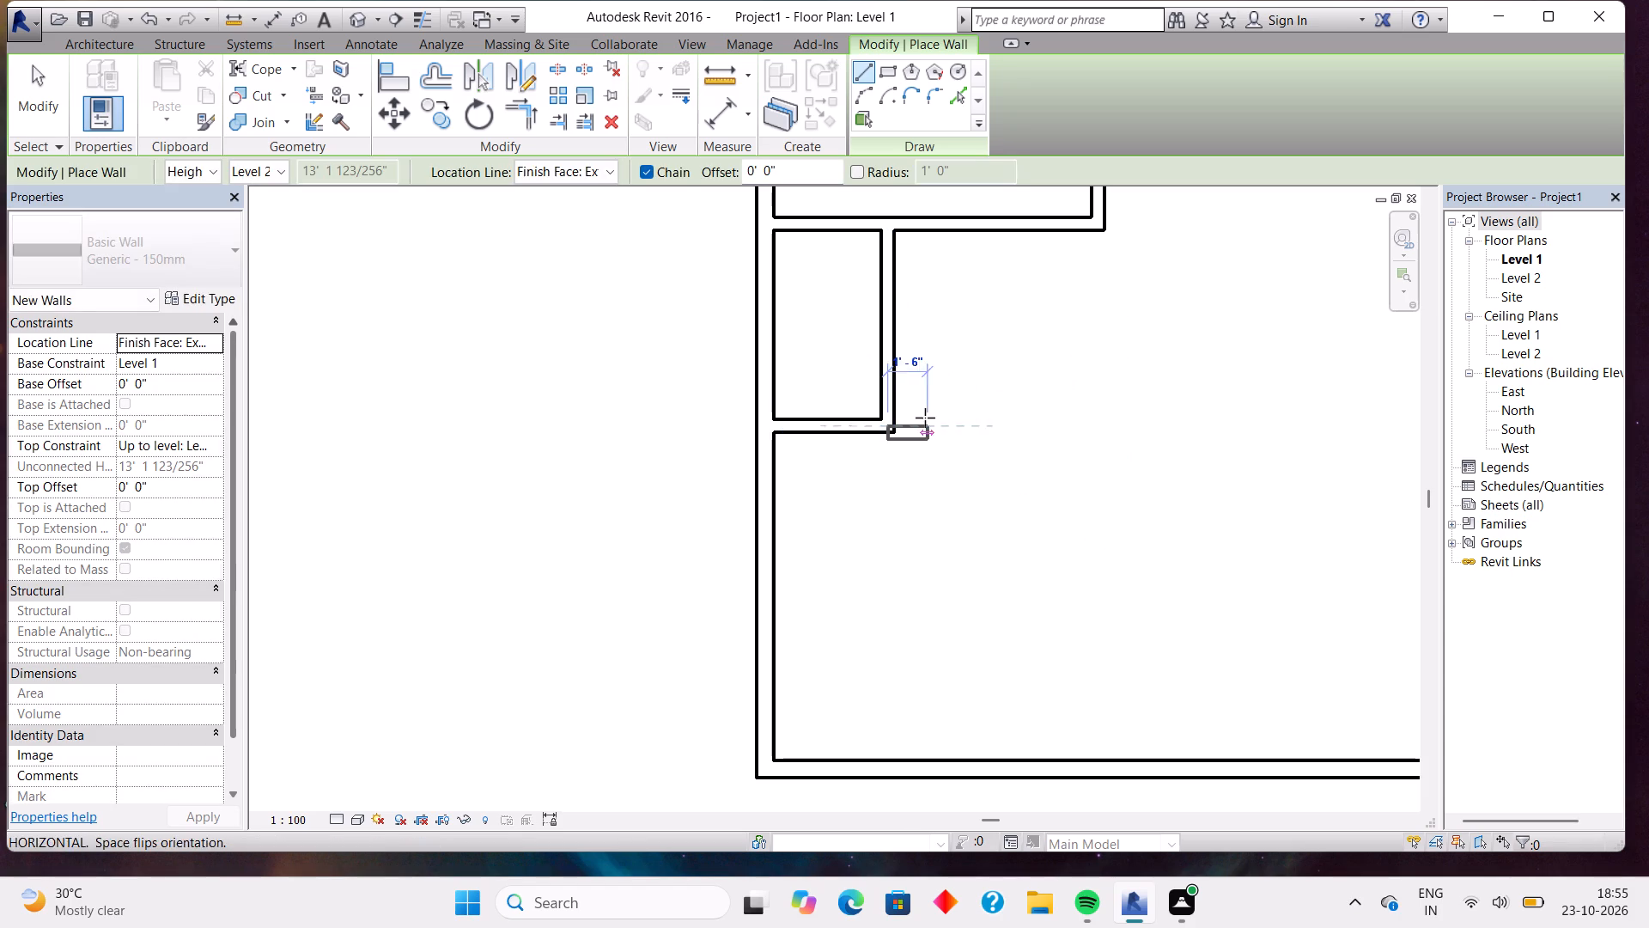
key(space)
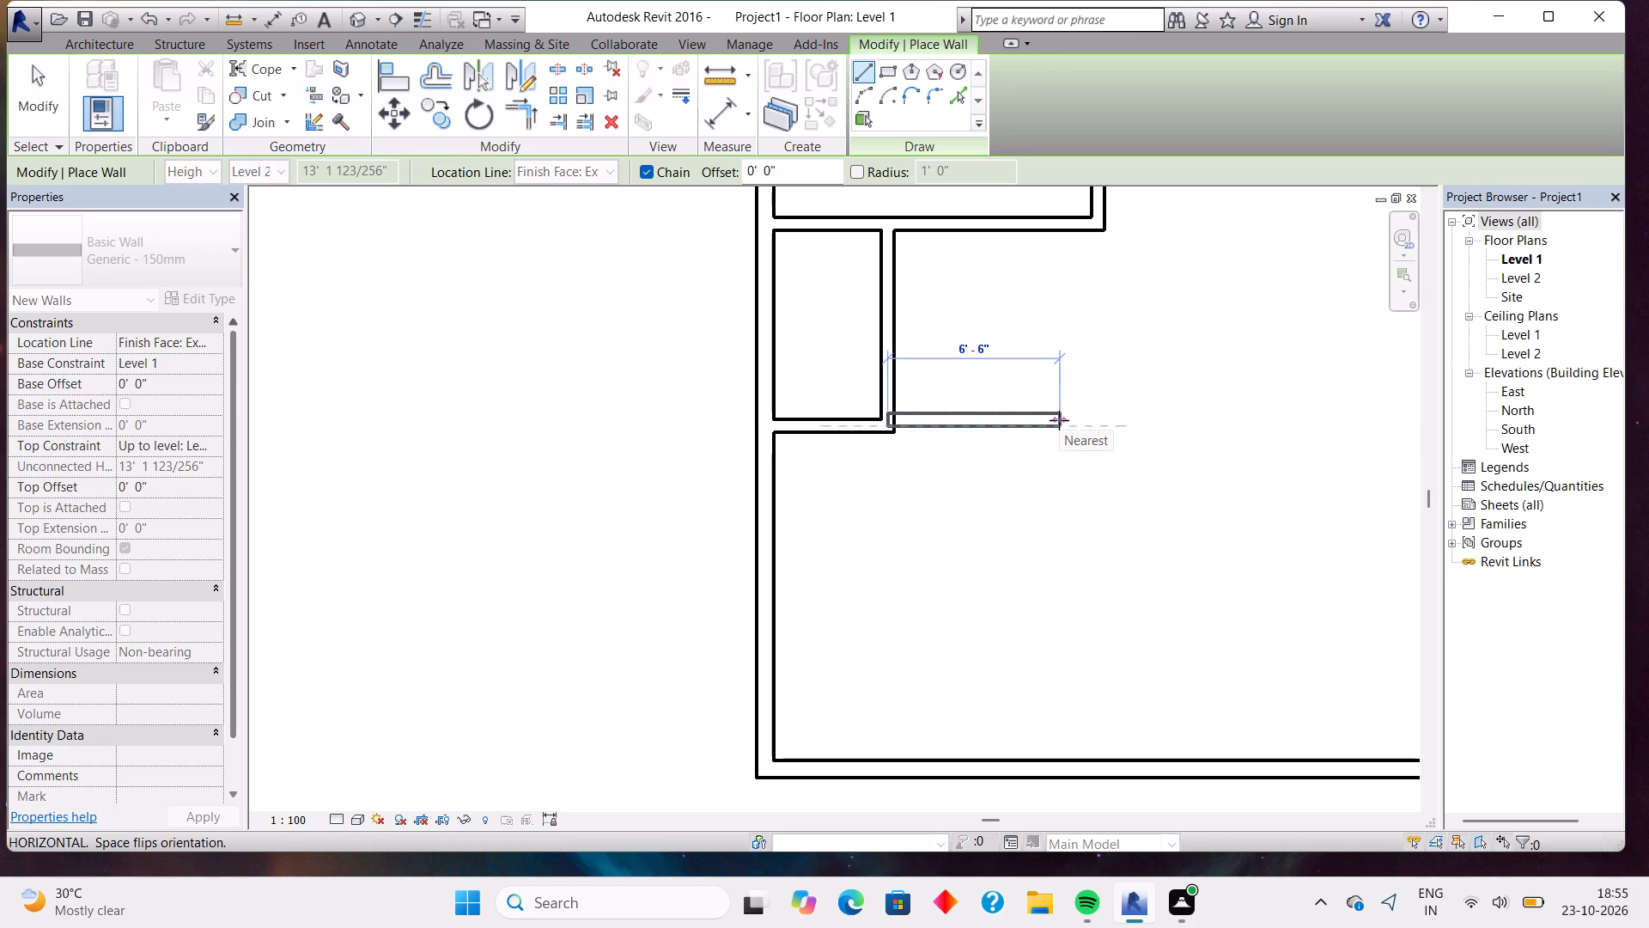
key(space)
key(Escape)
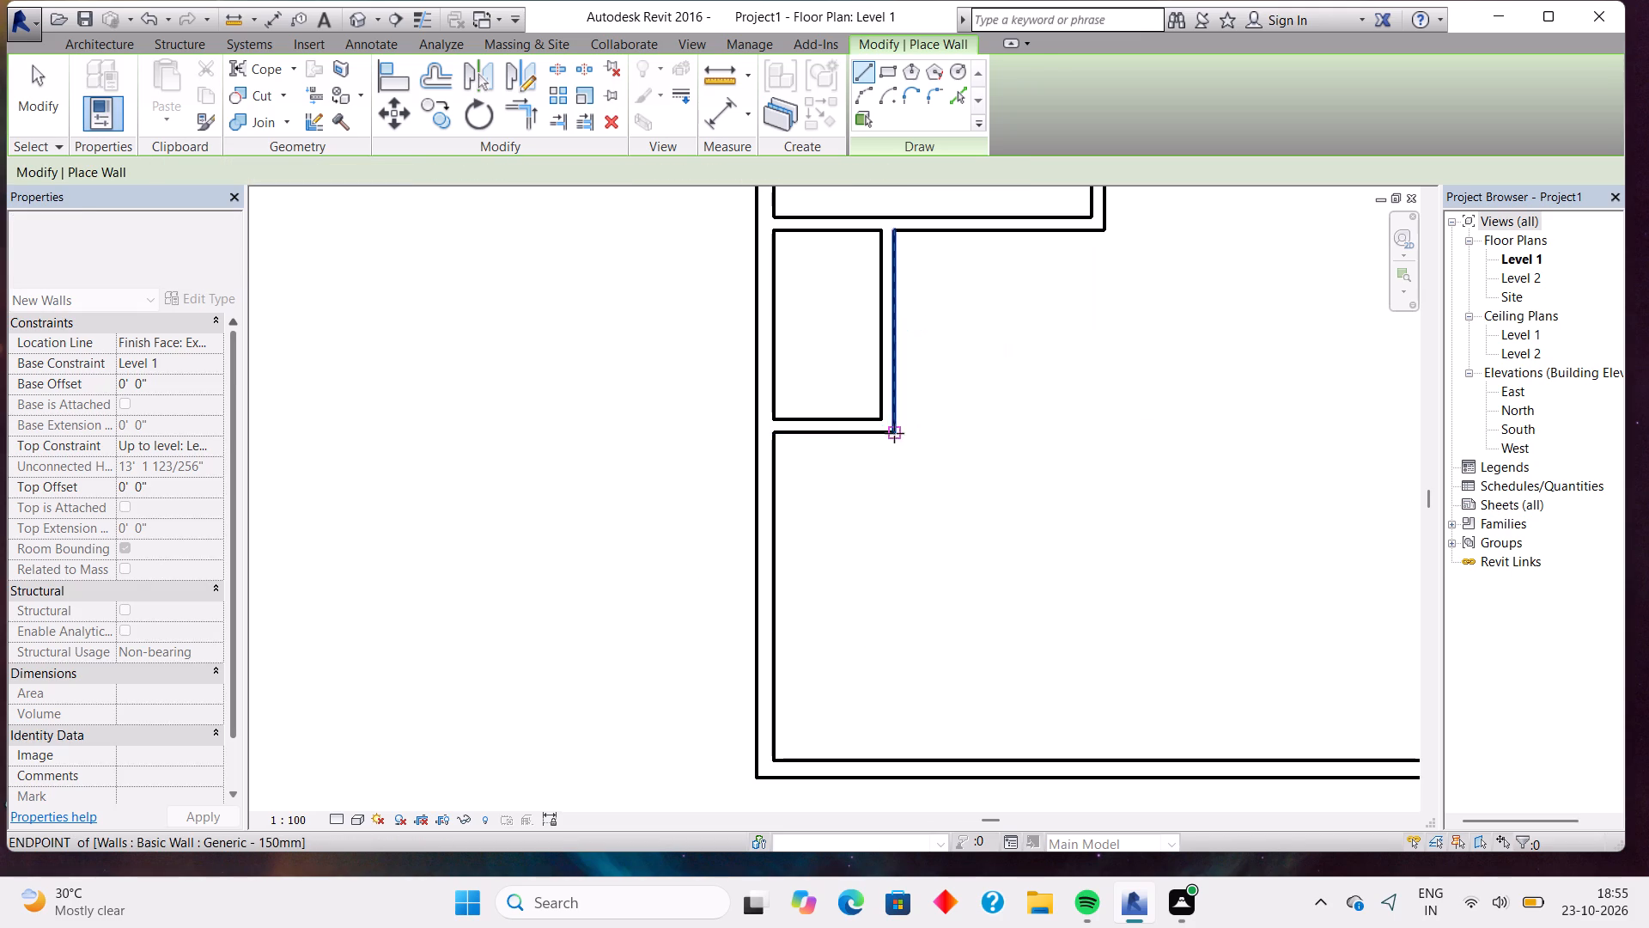
Draw chained Generic - 150mm walls from the small room's southeast corner, about 5'-0" east and about 12'-10" south to the exterior wall.
click(883, 422)
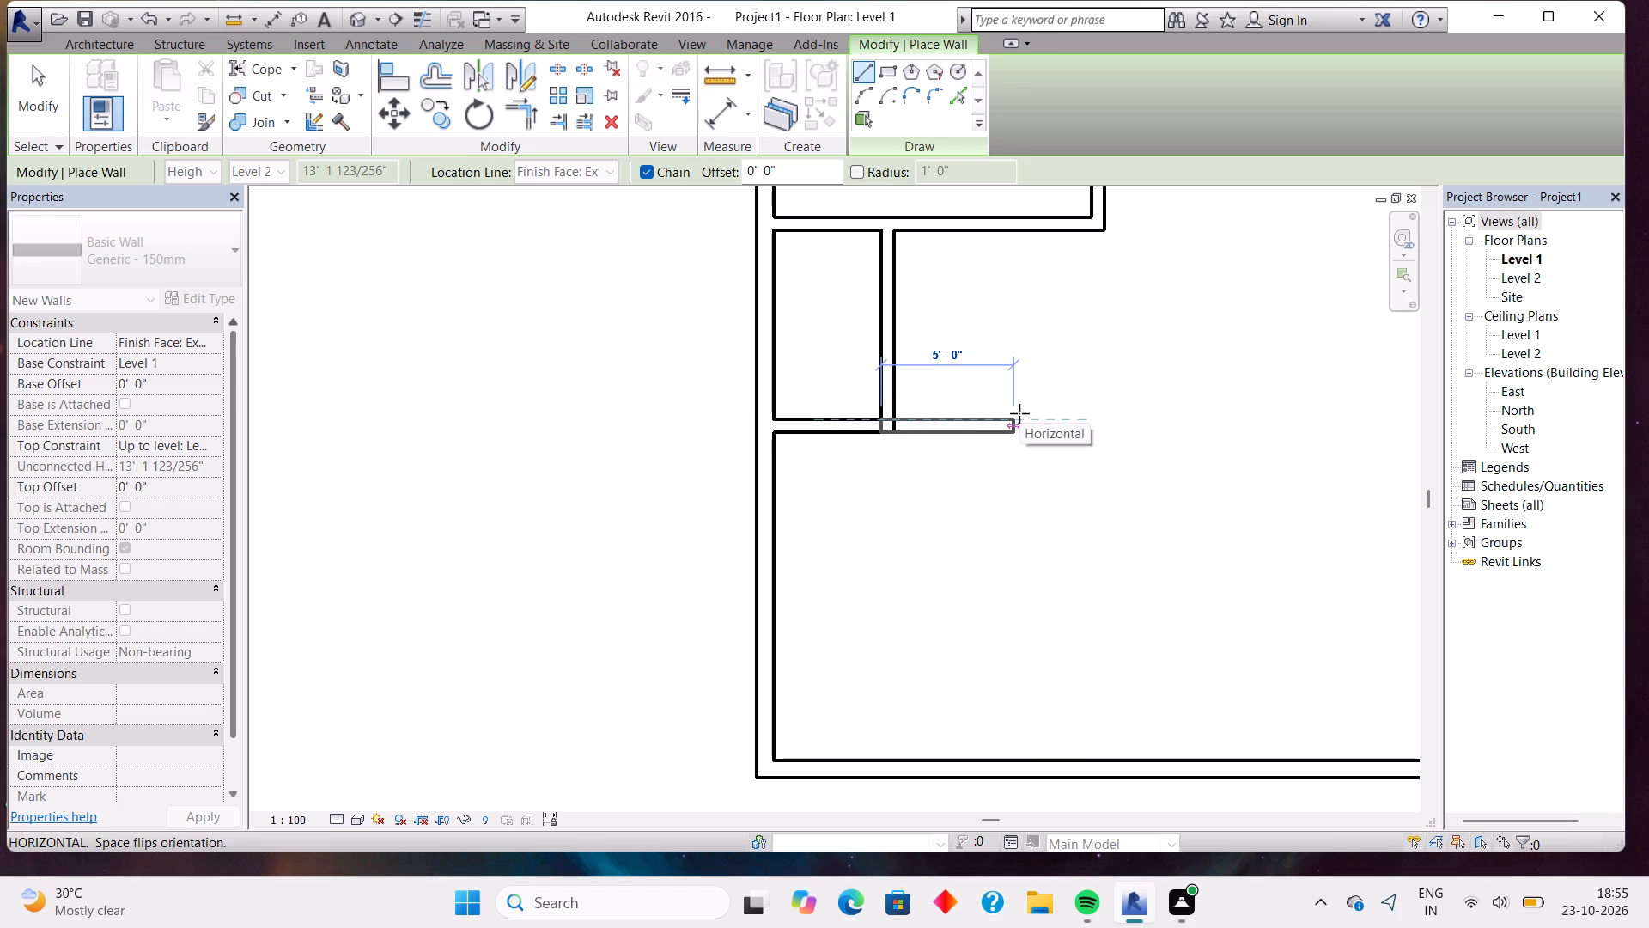
click(1019, 413)
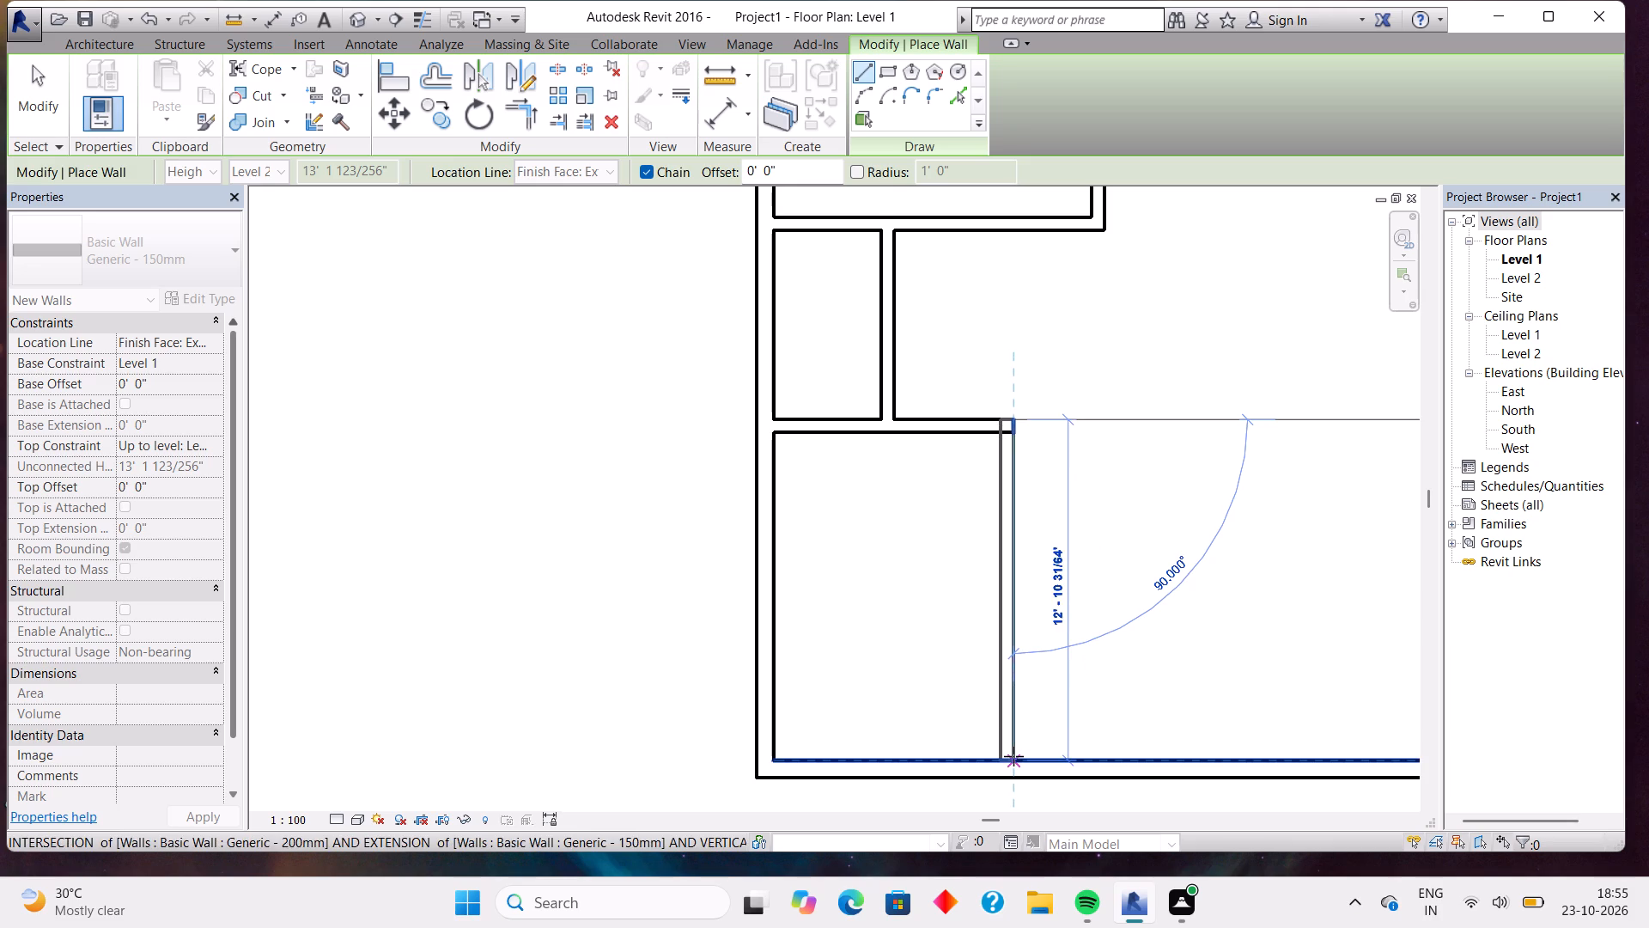
click(1013, 756)
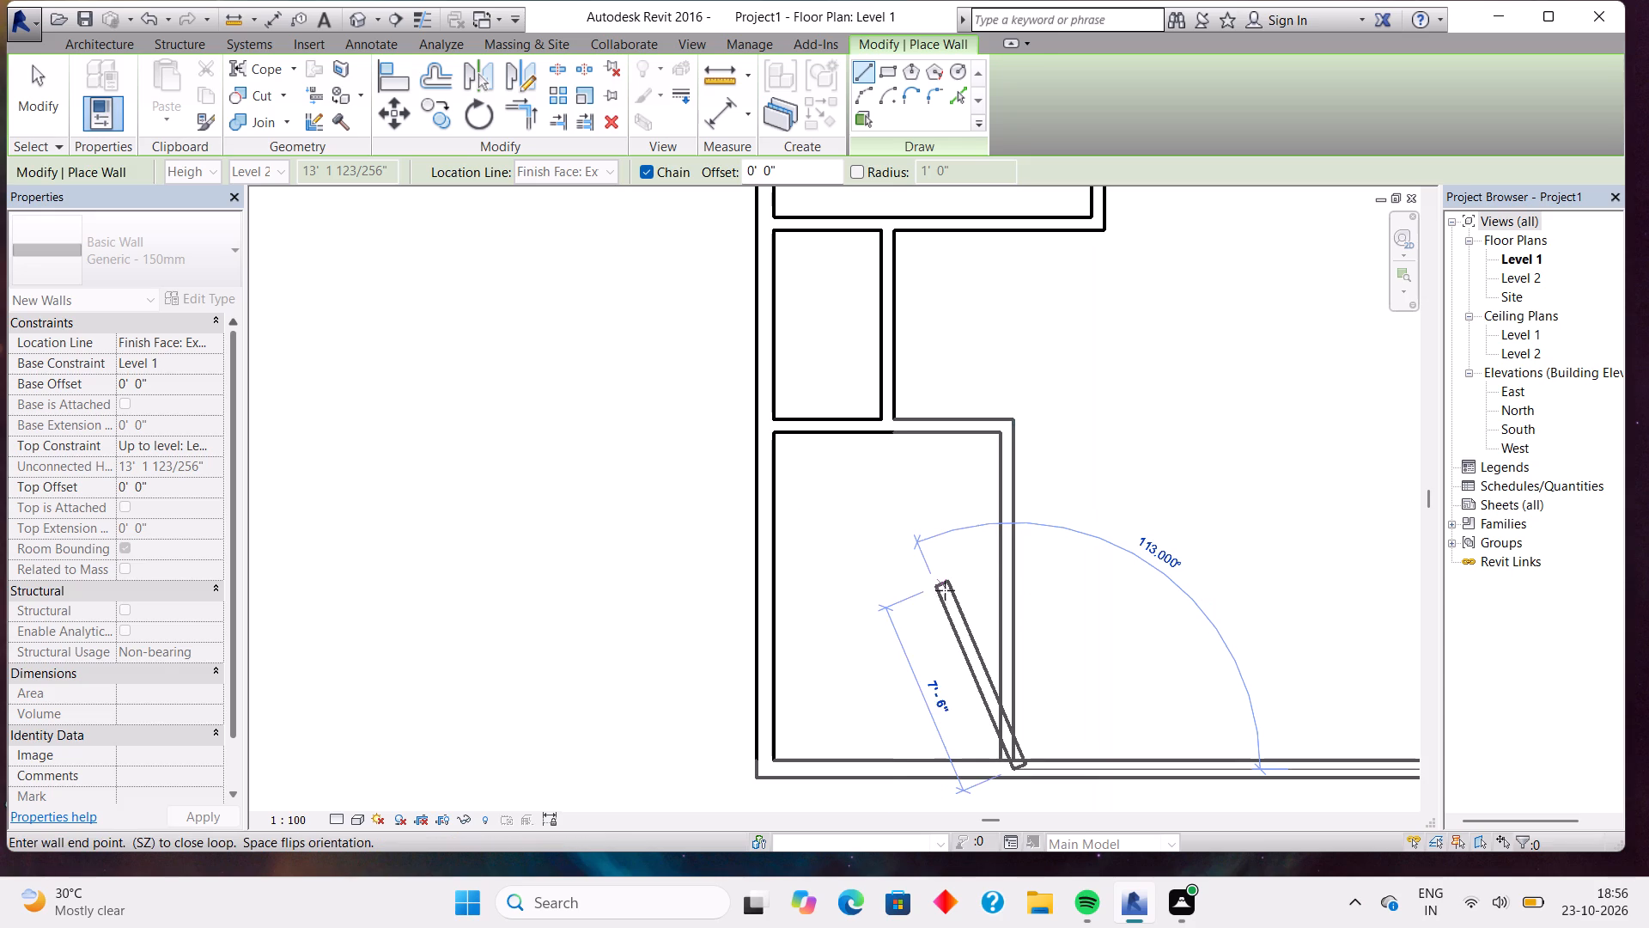
key(Escape)
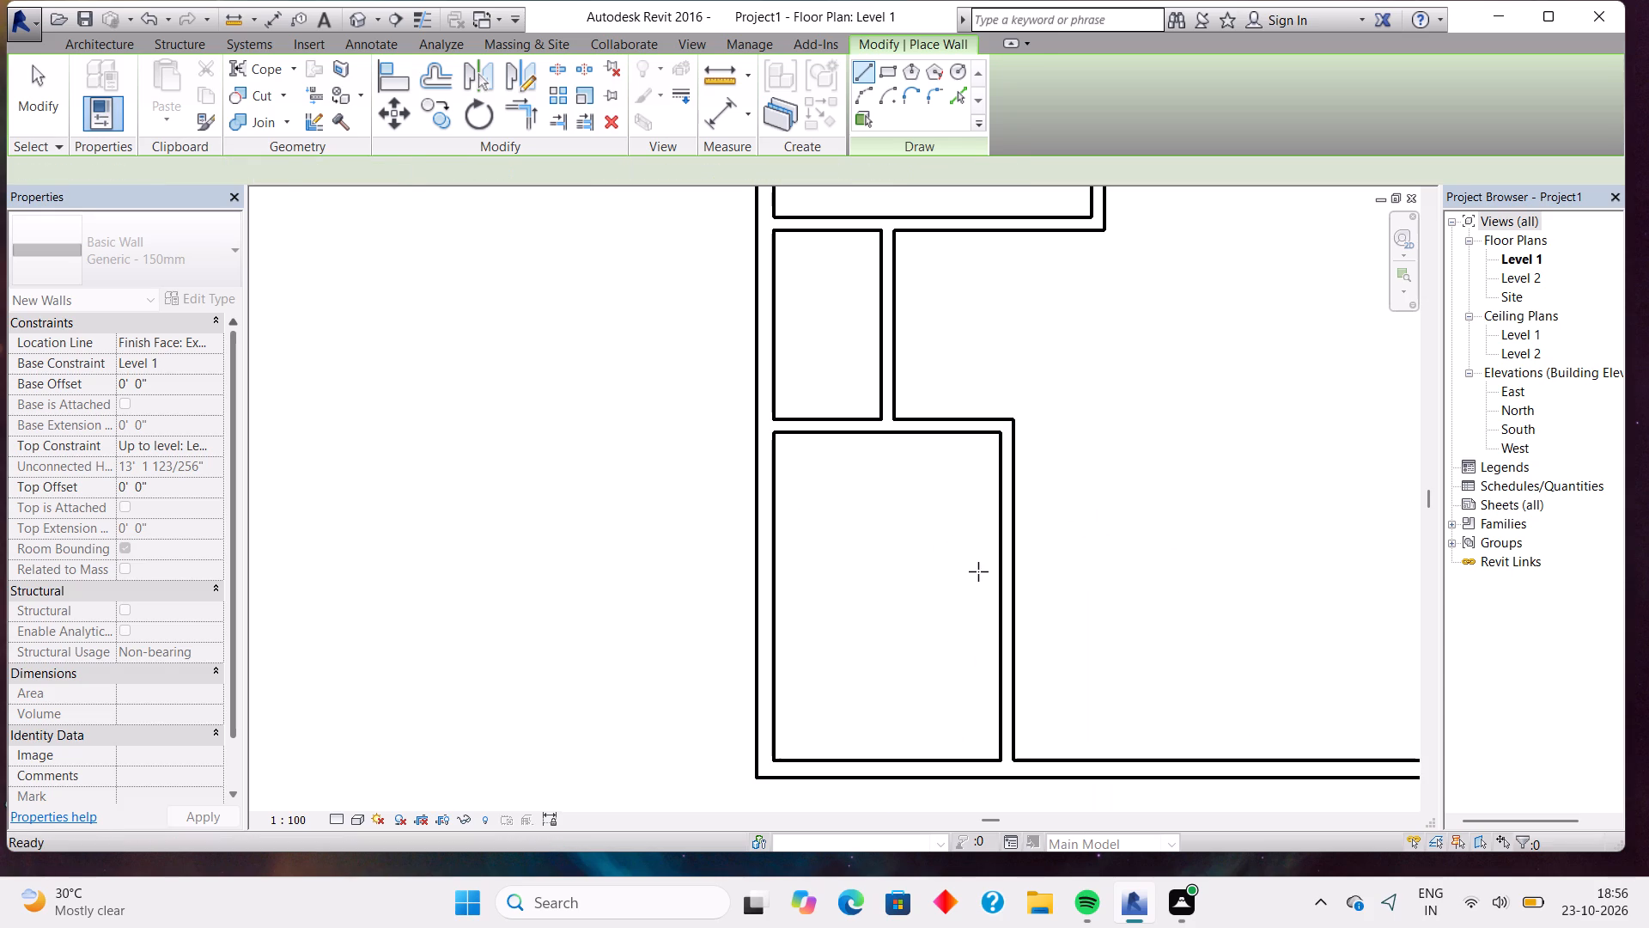
Measure the new southwest room's inner width between its west and east wall faces with an aligned dimension.
click(694, 97)
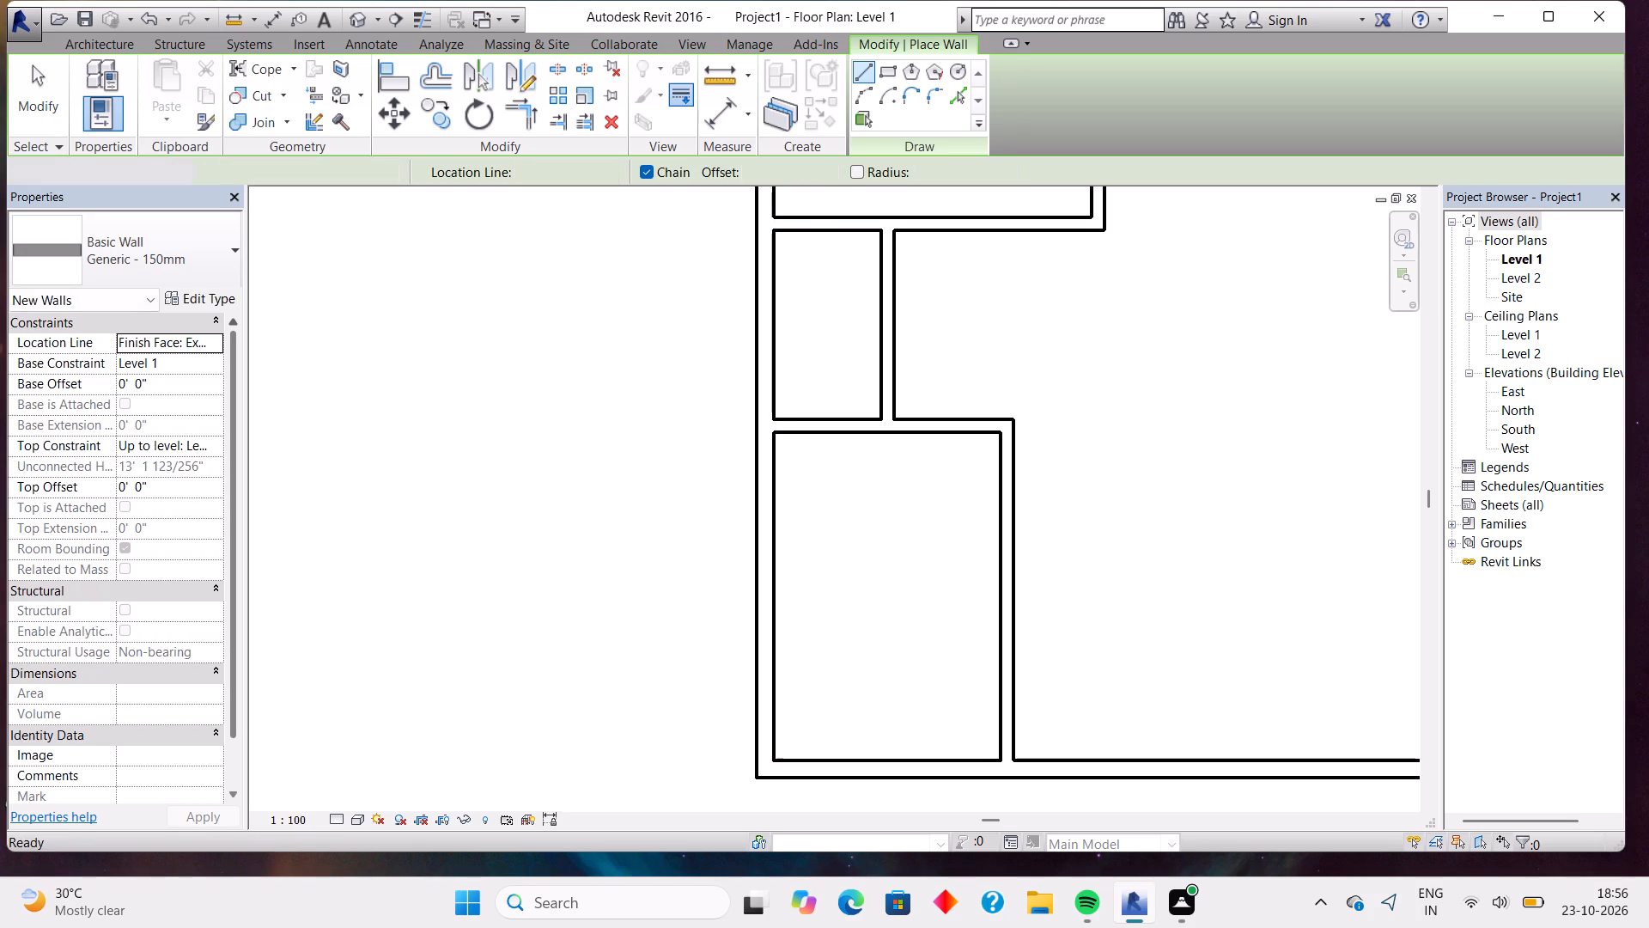
key(Escape)
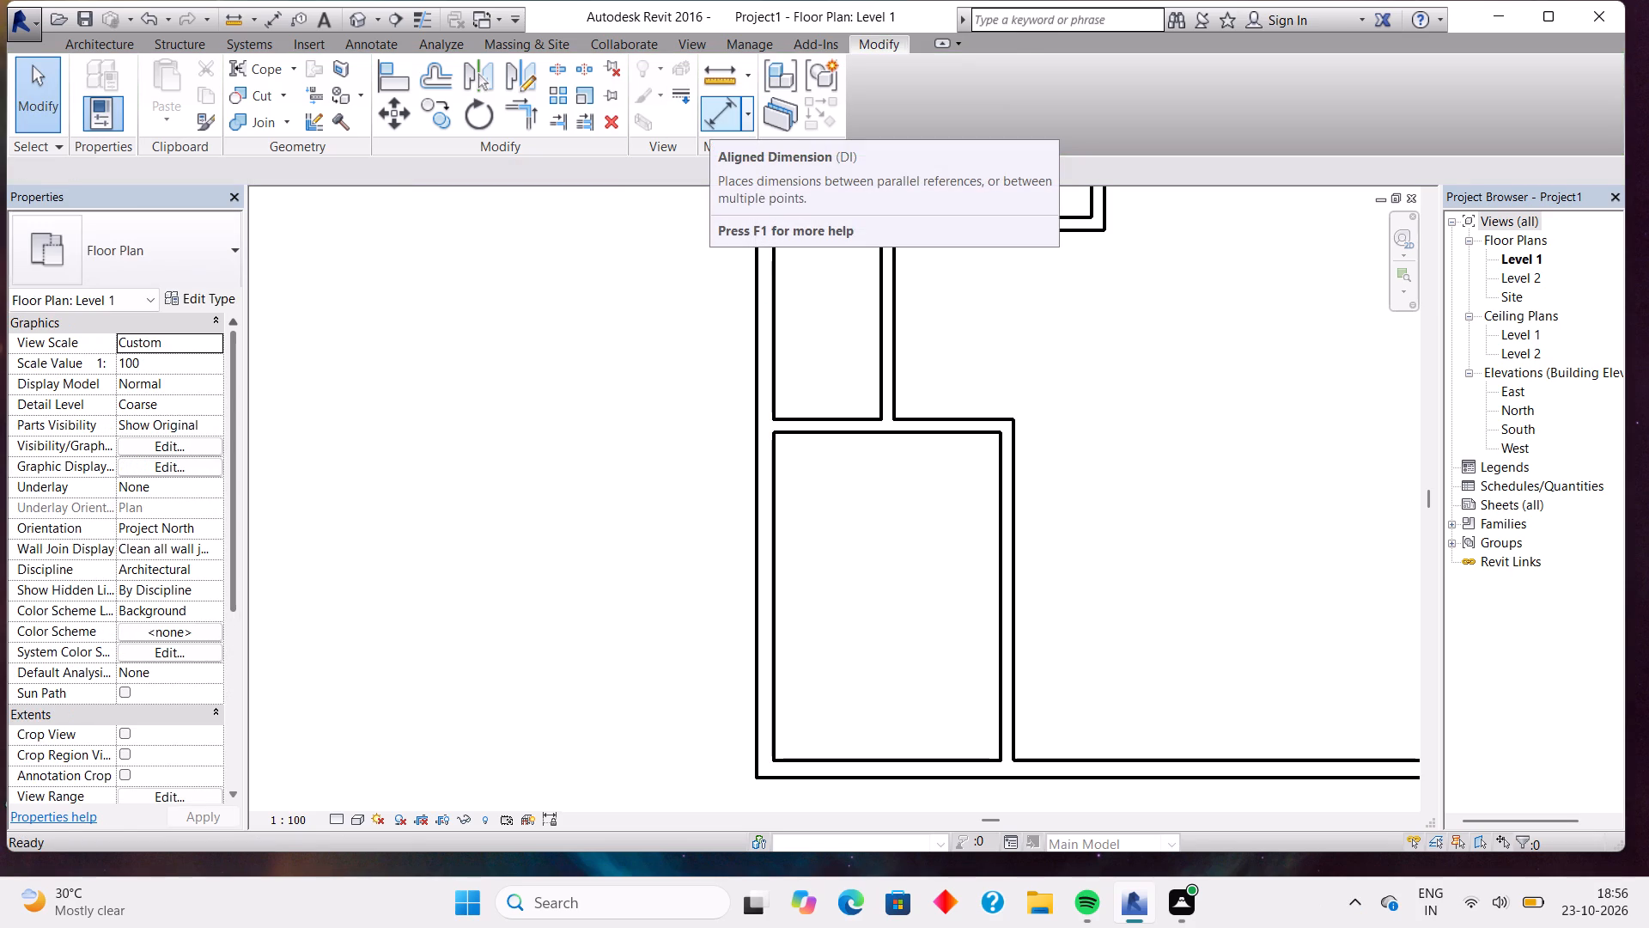
click(776, 534)
key(Escape)
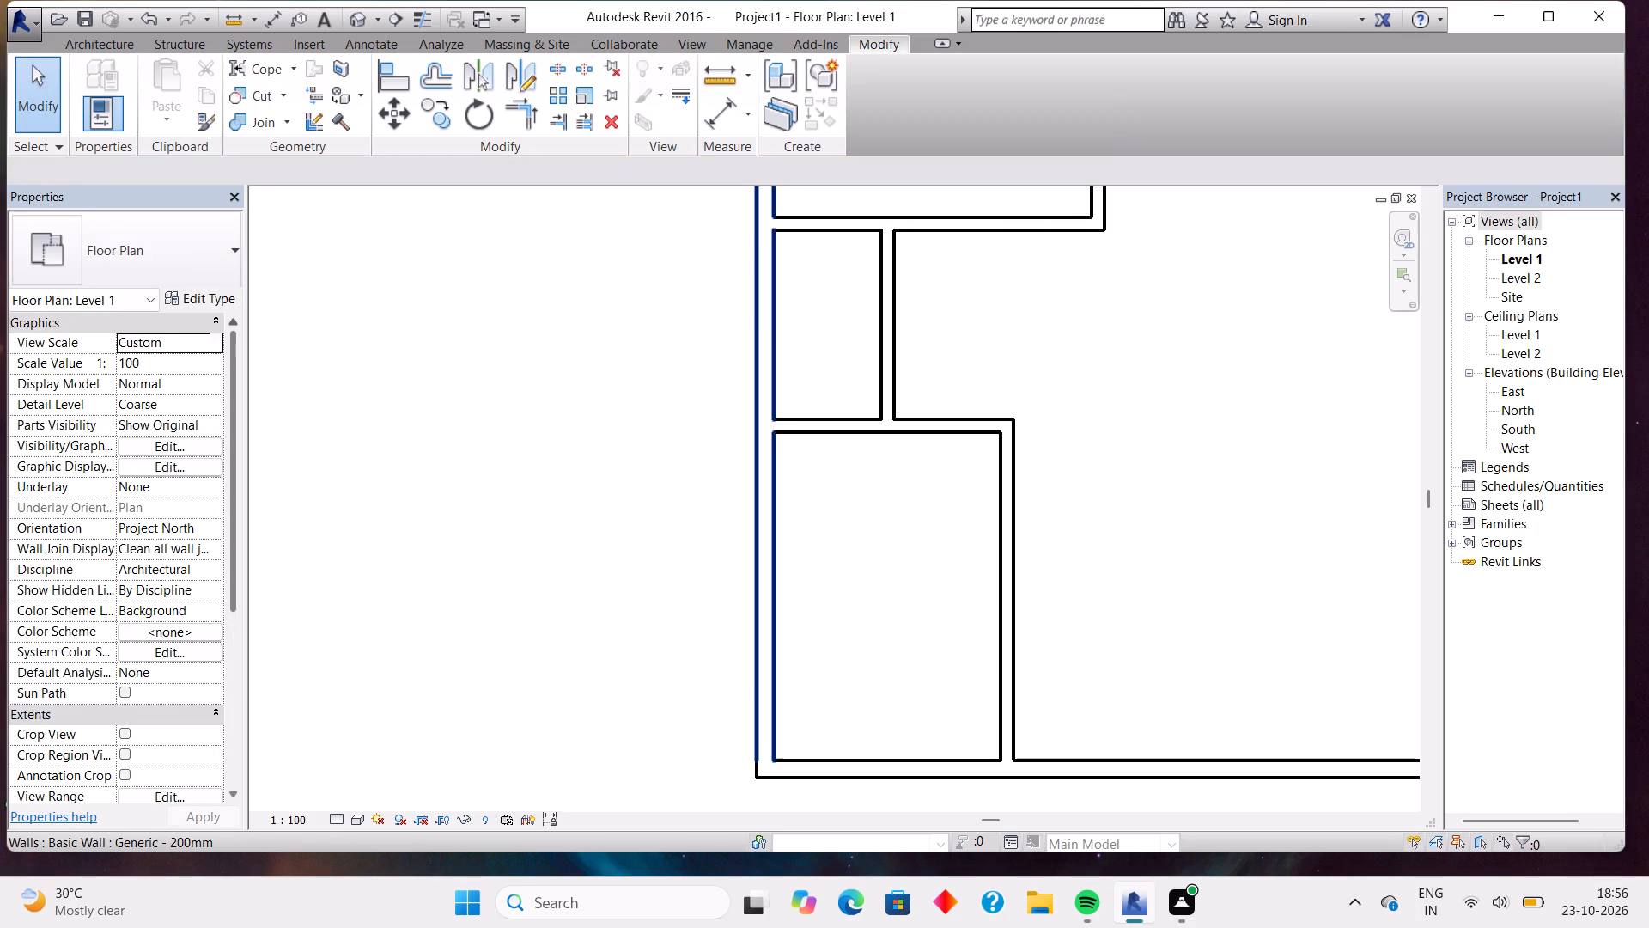
click(709, 115)
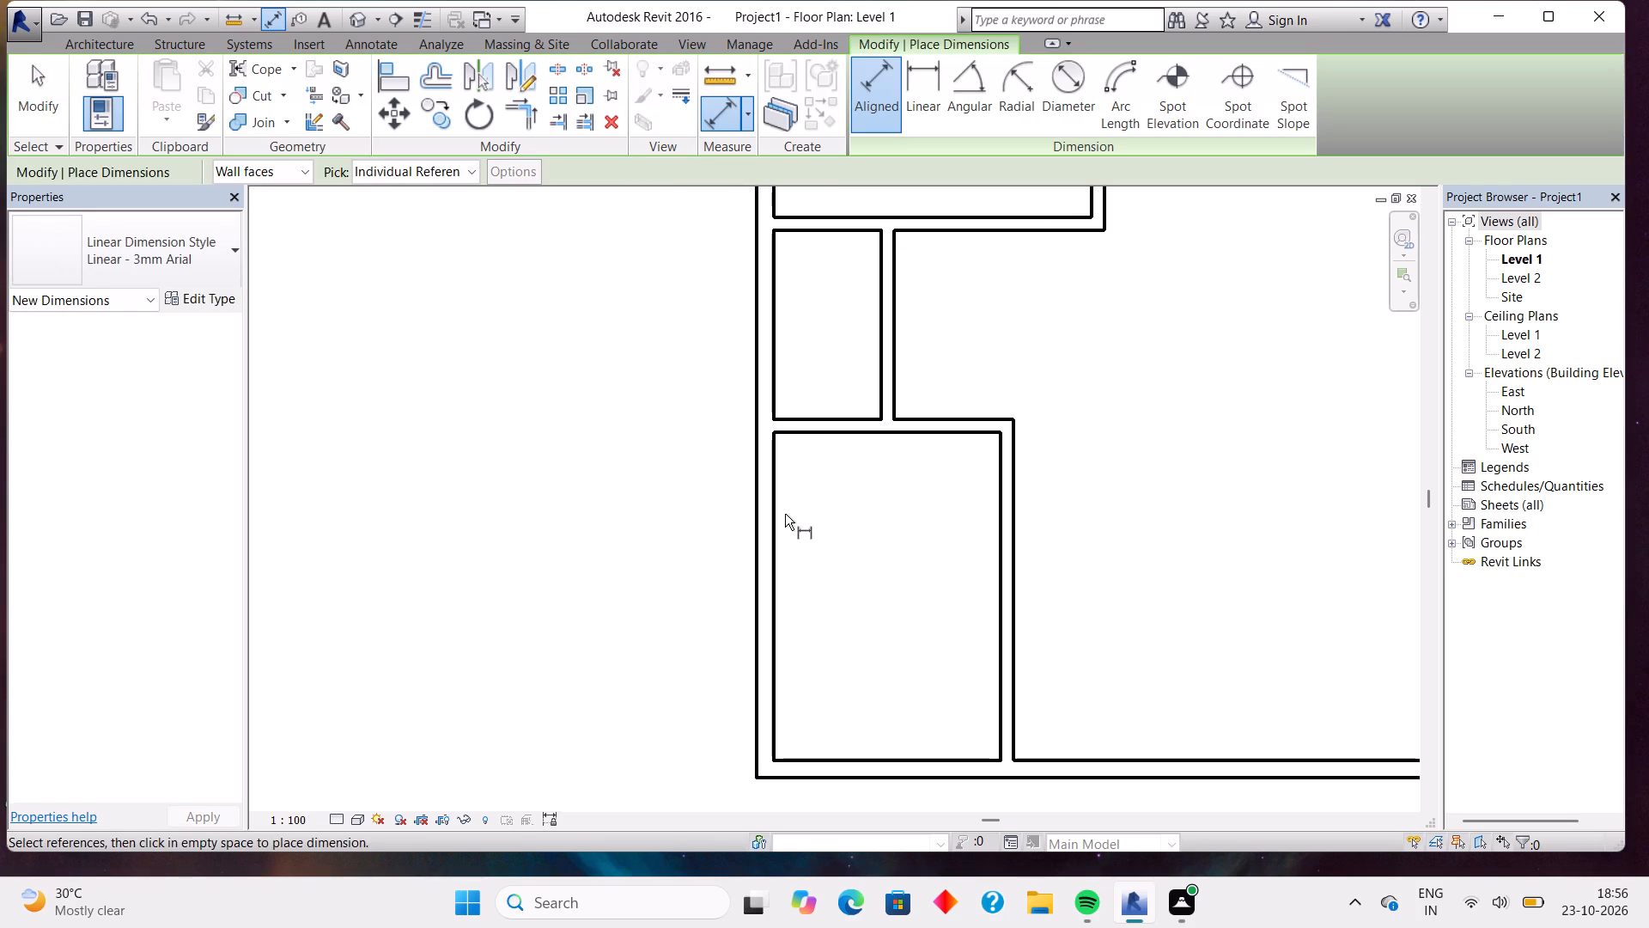
click(775, 528)
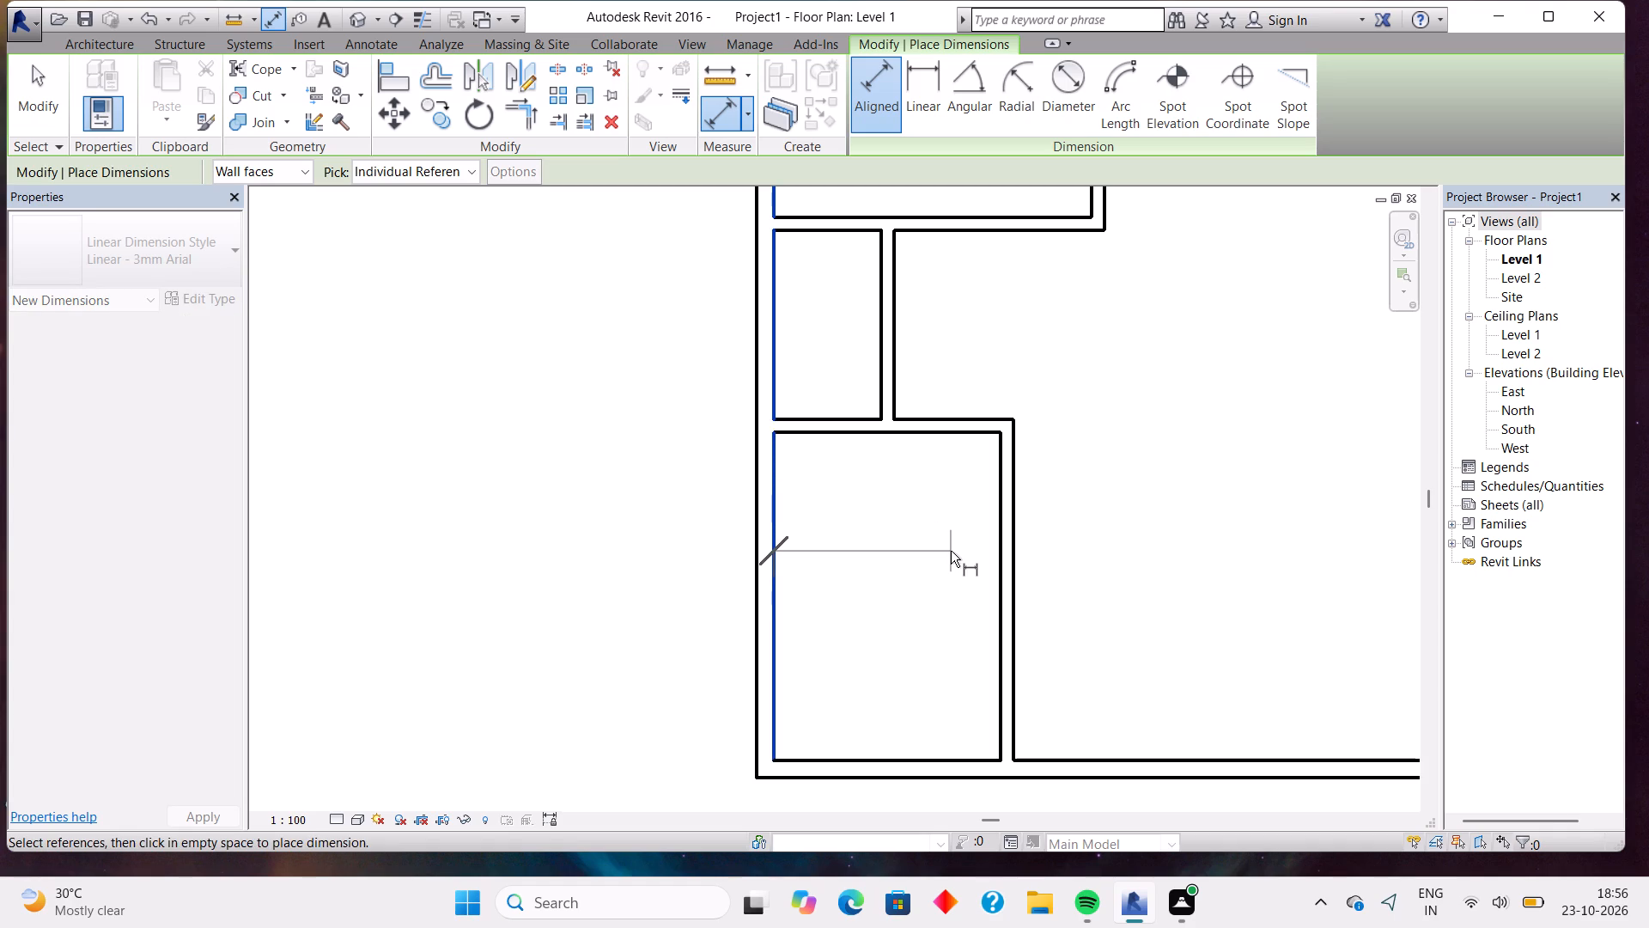
click(997, 574)
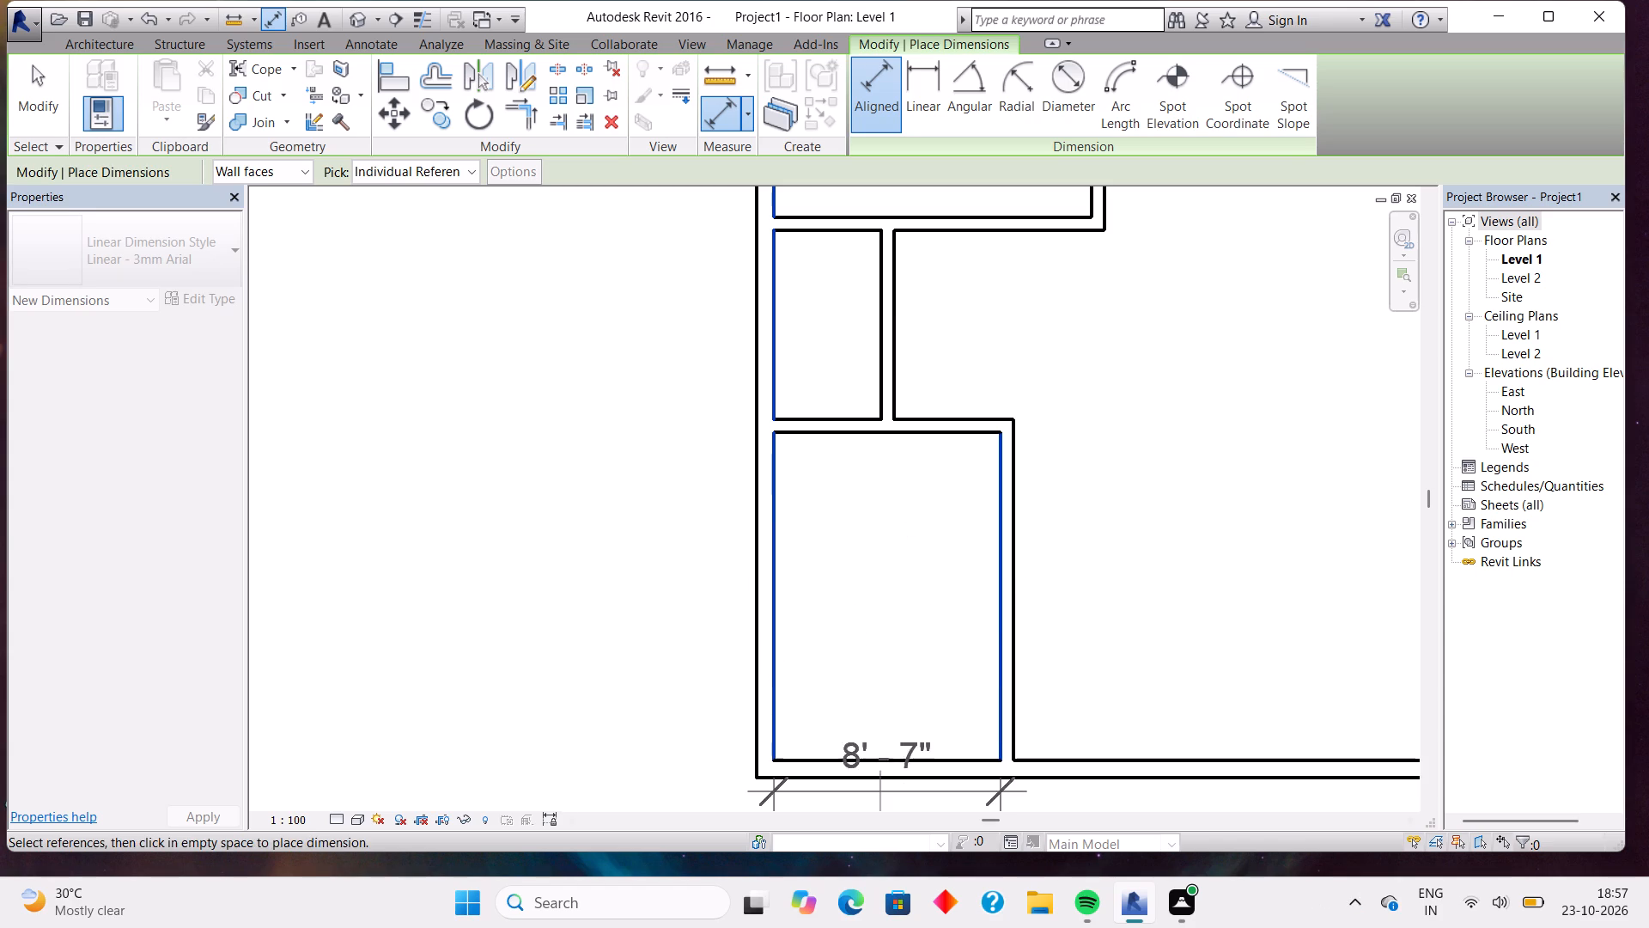
key(Escape)
key(Escape)
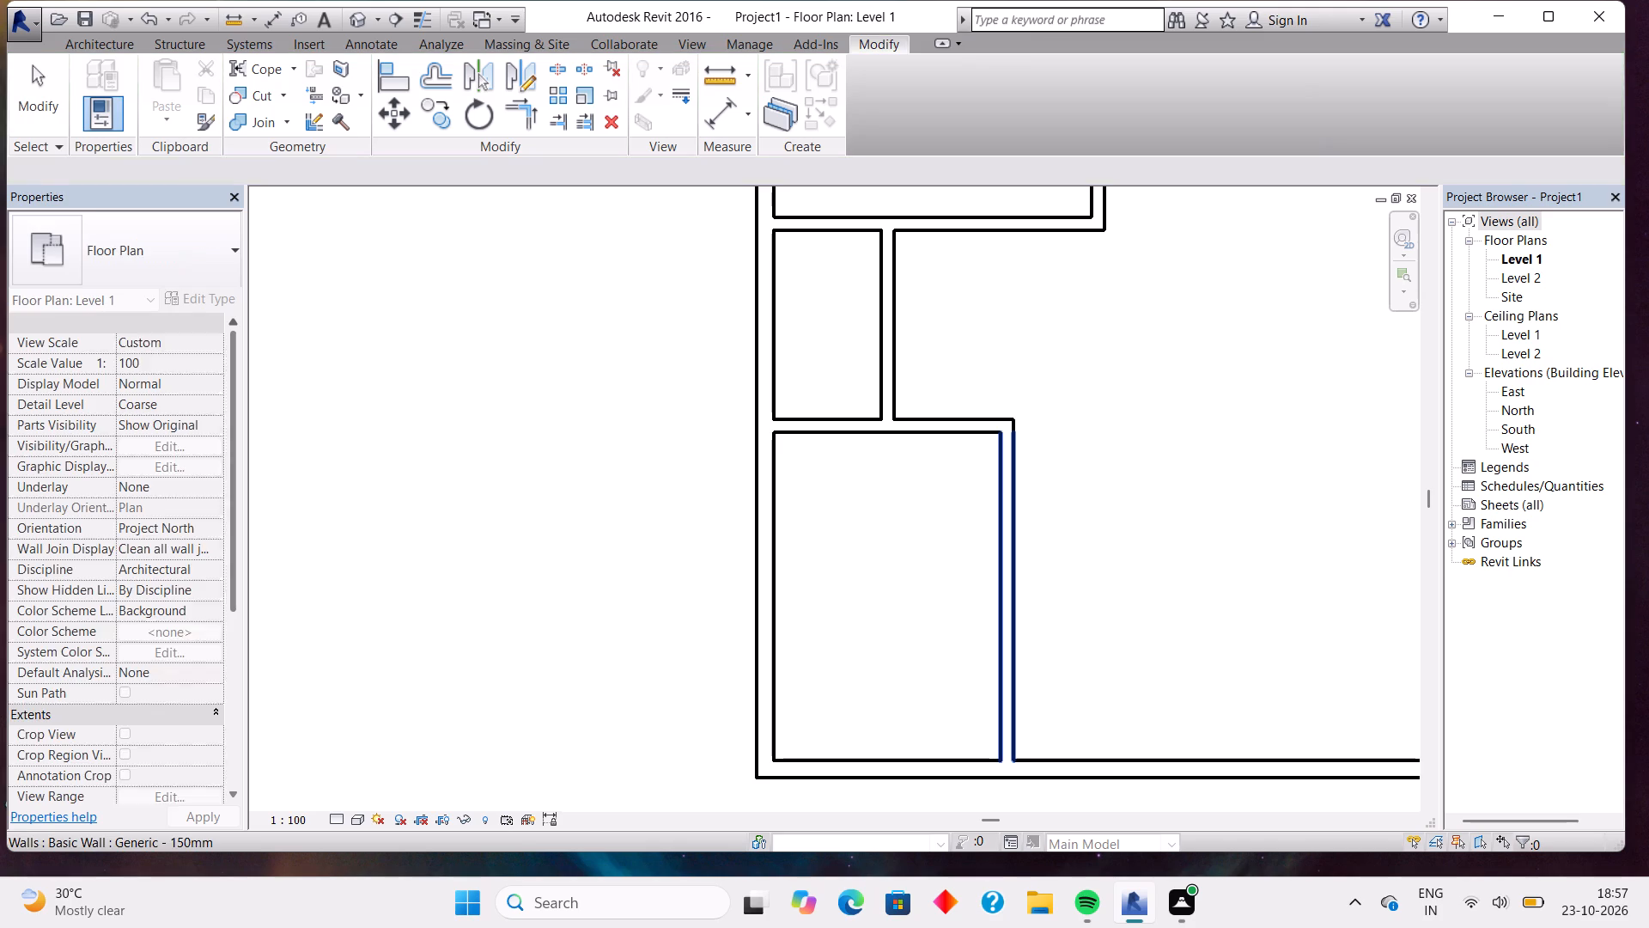
Nudge the southwest room's east wall east to an inner width of 10'-7" and check it with an aligned dimension.
click(998, 674)
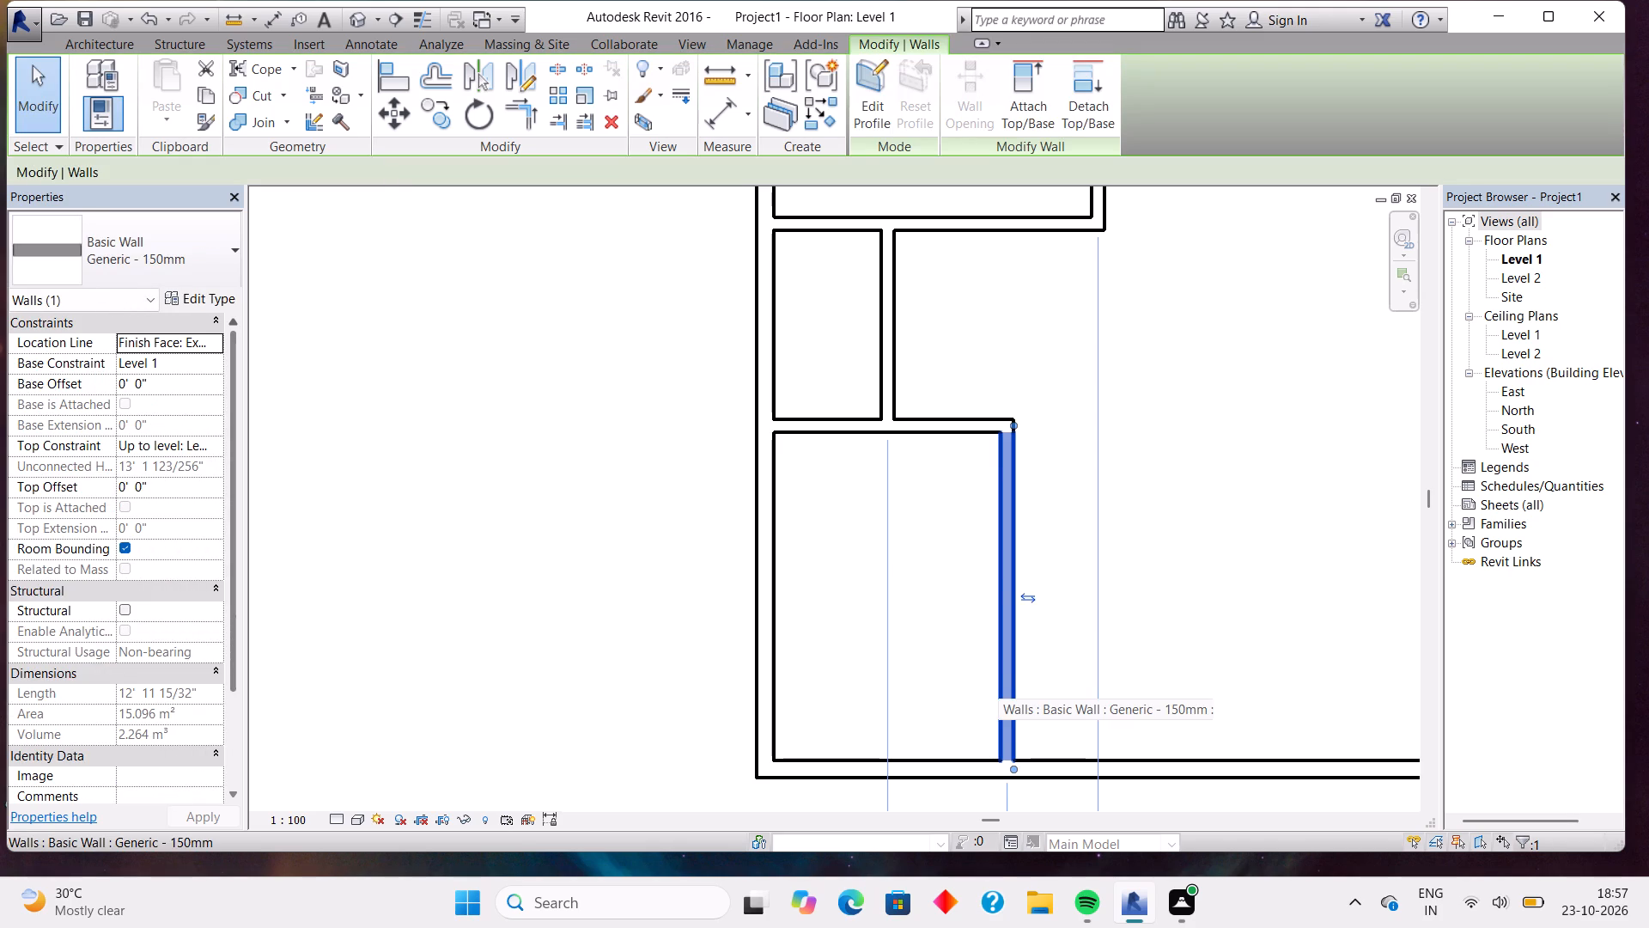
key(Right)
key(Right)
key(Right)
key(Right)
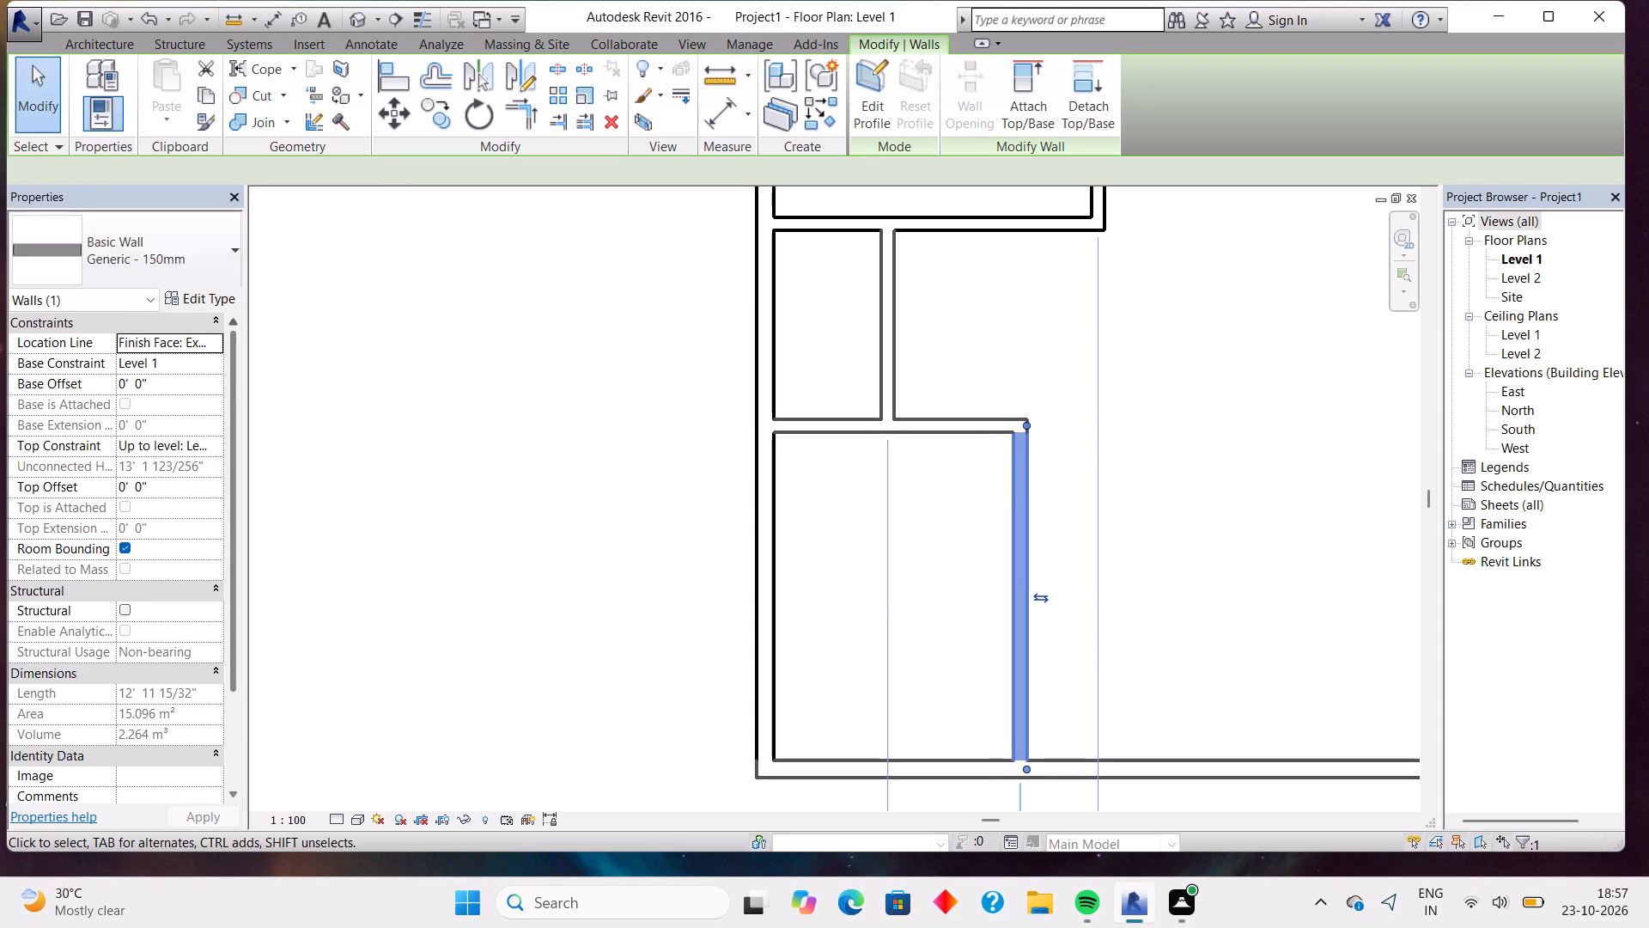
key(Right)
key(Right)
key(Right)
key(Right)
key(Right)
key(Right)
key(Right)
key(Right)
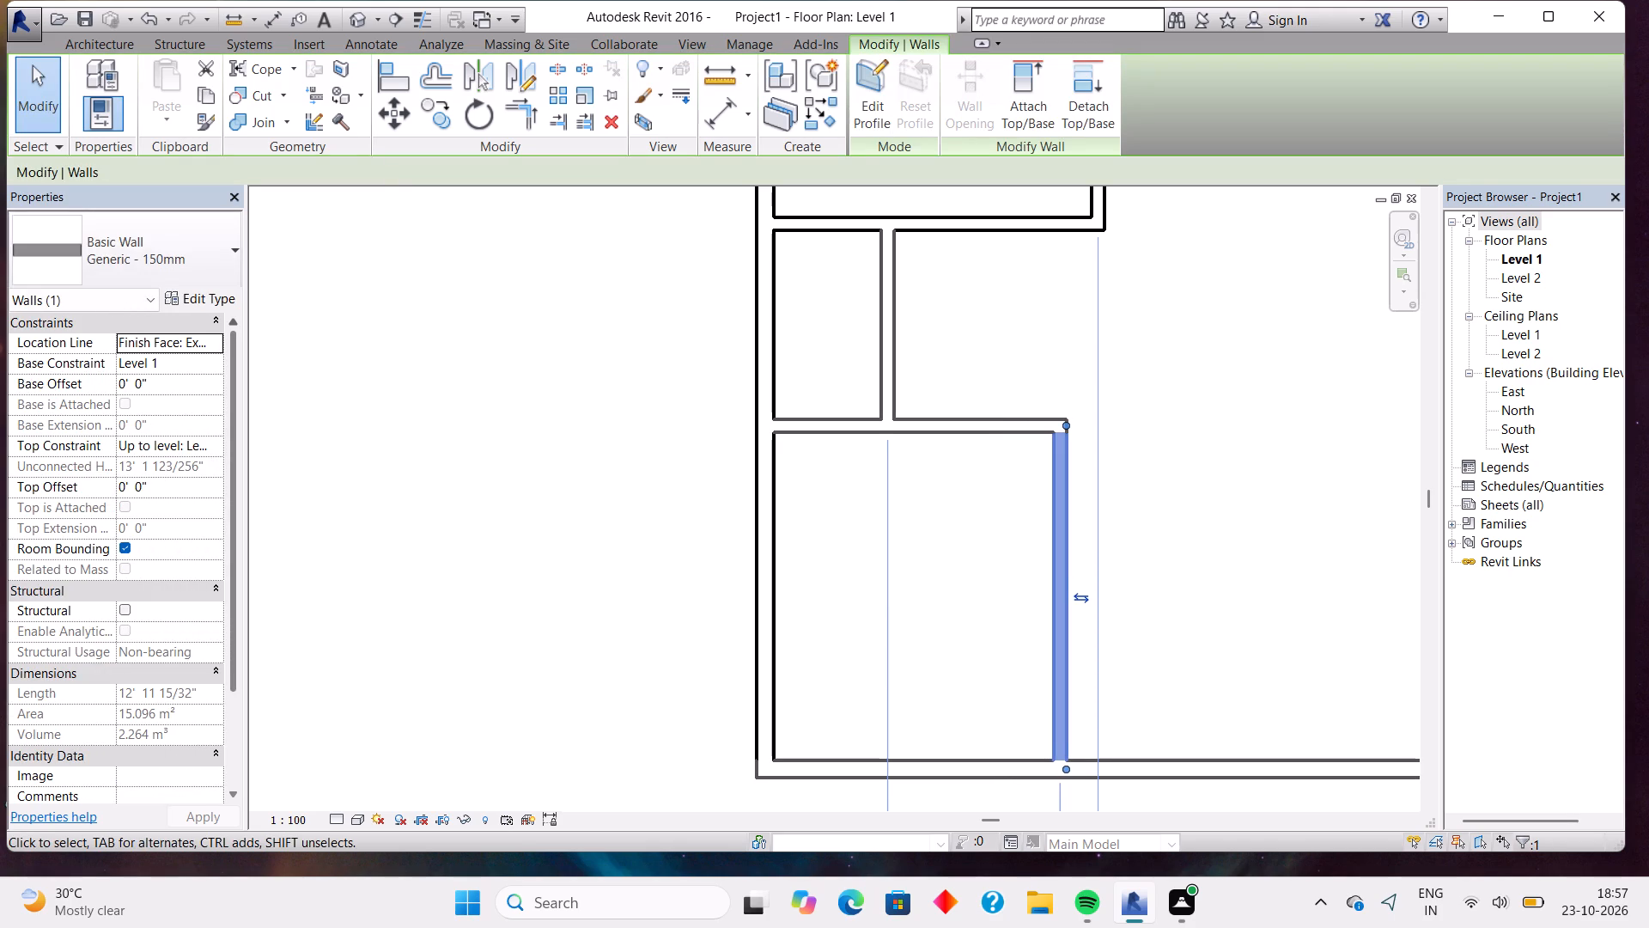
click(712, 130)
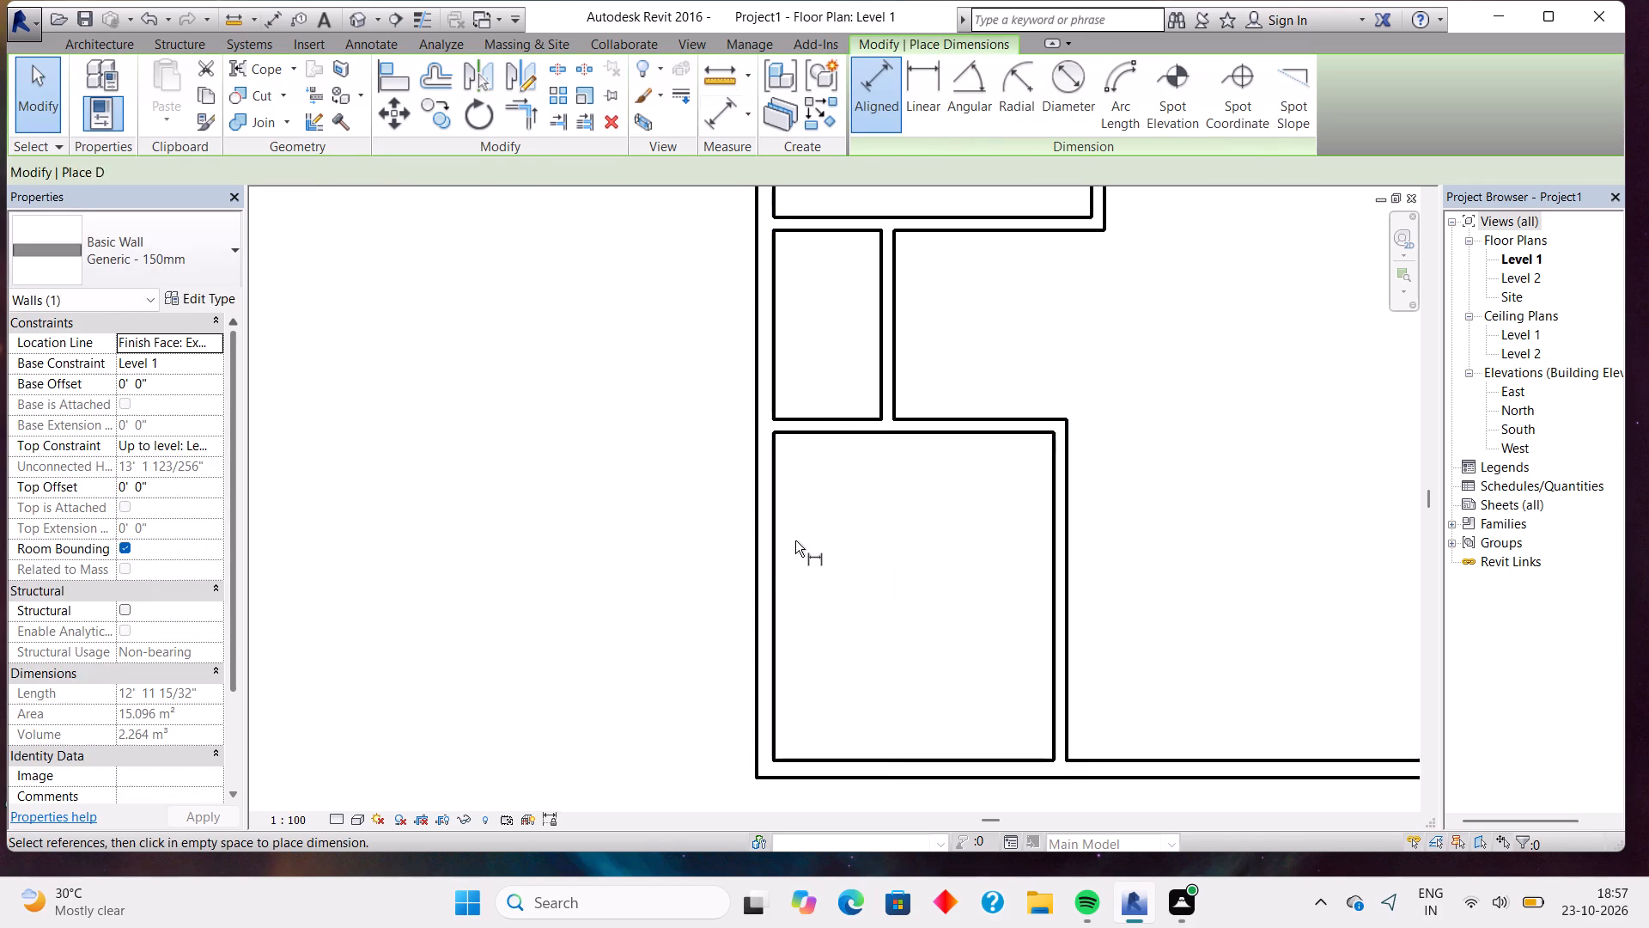
click(780, 565)
click(1055, 602)
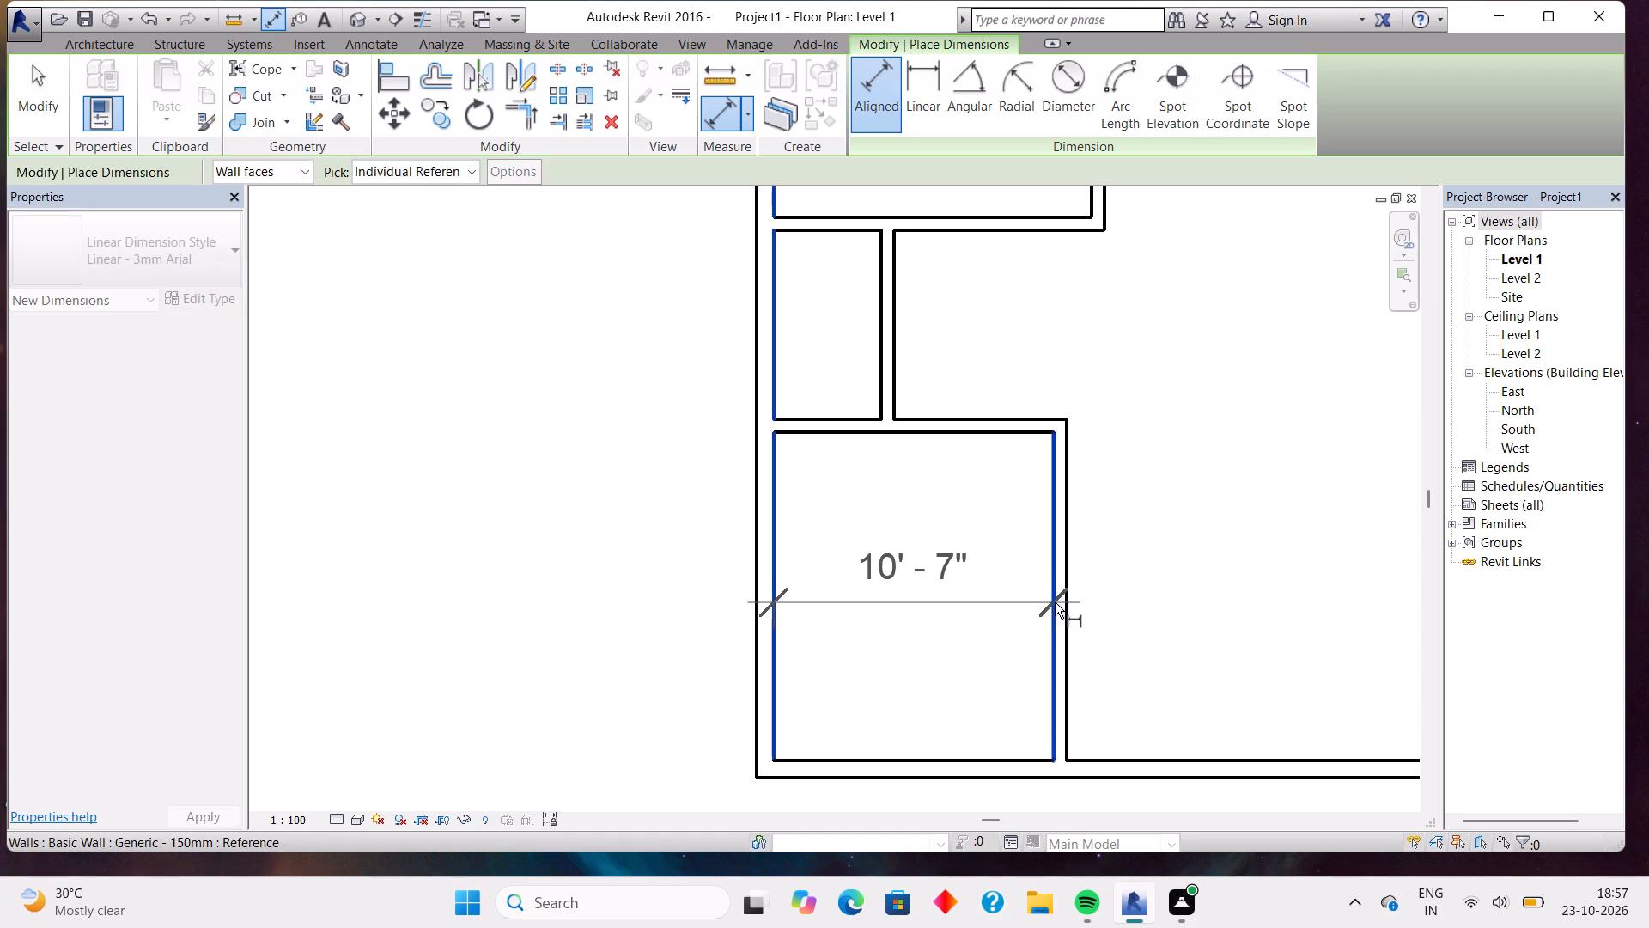
key(Escape)
key(Escape)
Nudge the southwest room's east wall farther east to an inner width of 11'-3" and recheck the width.
click(1064, 565)
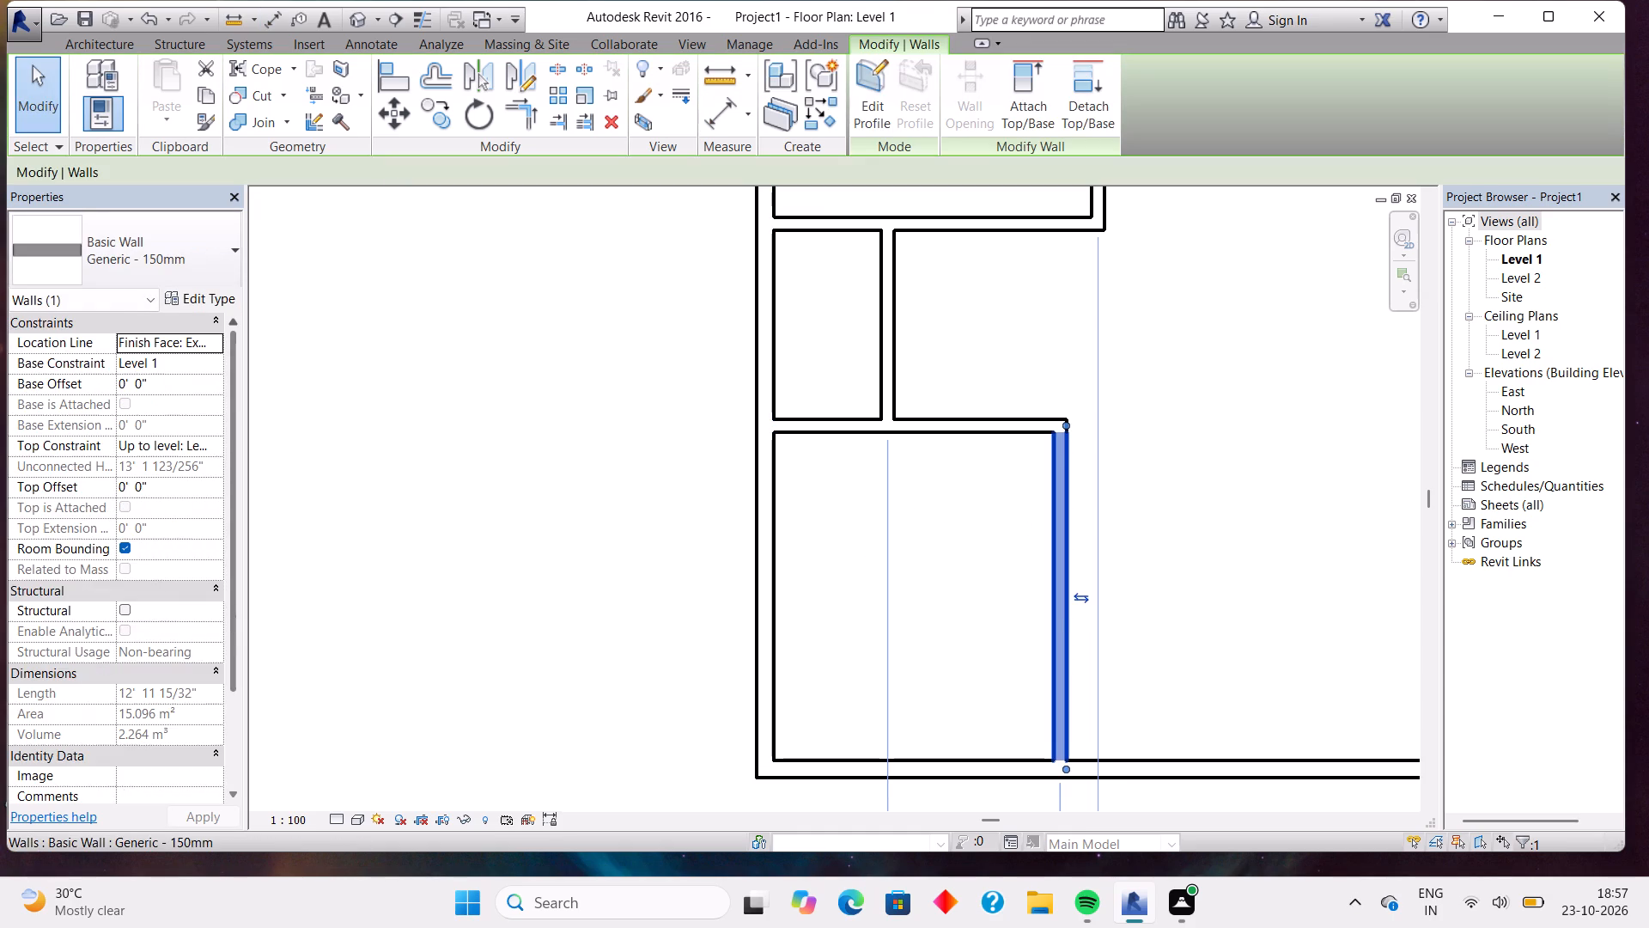
key(Right)
key(Right)
key(Right)
key(Right)
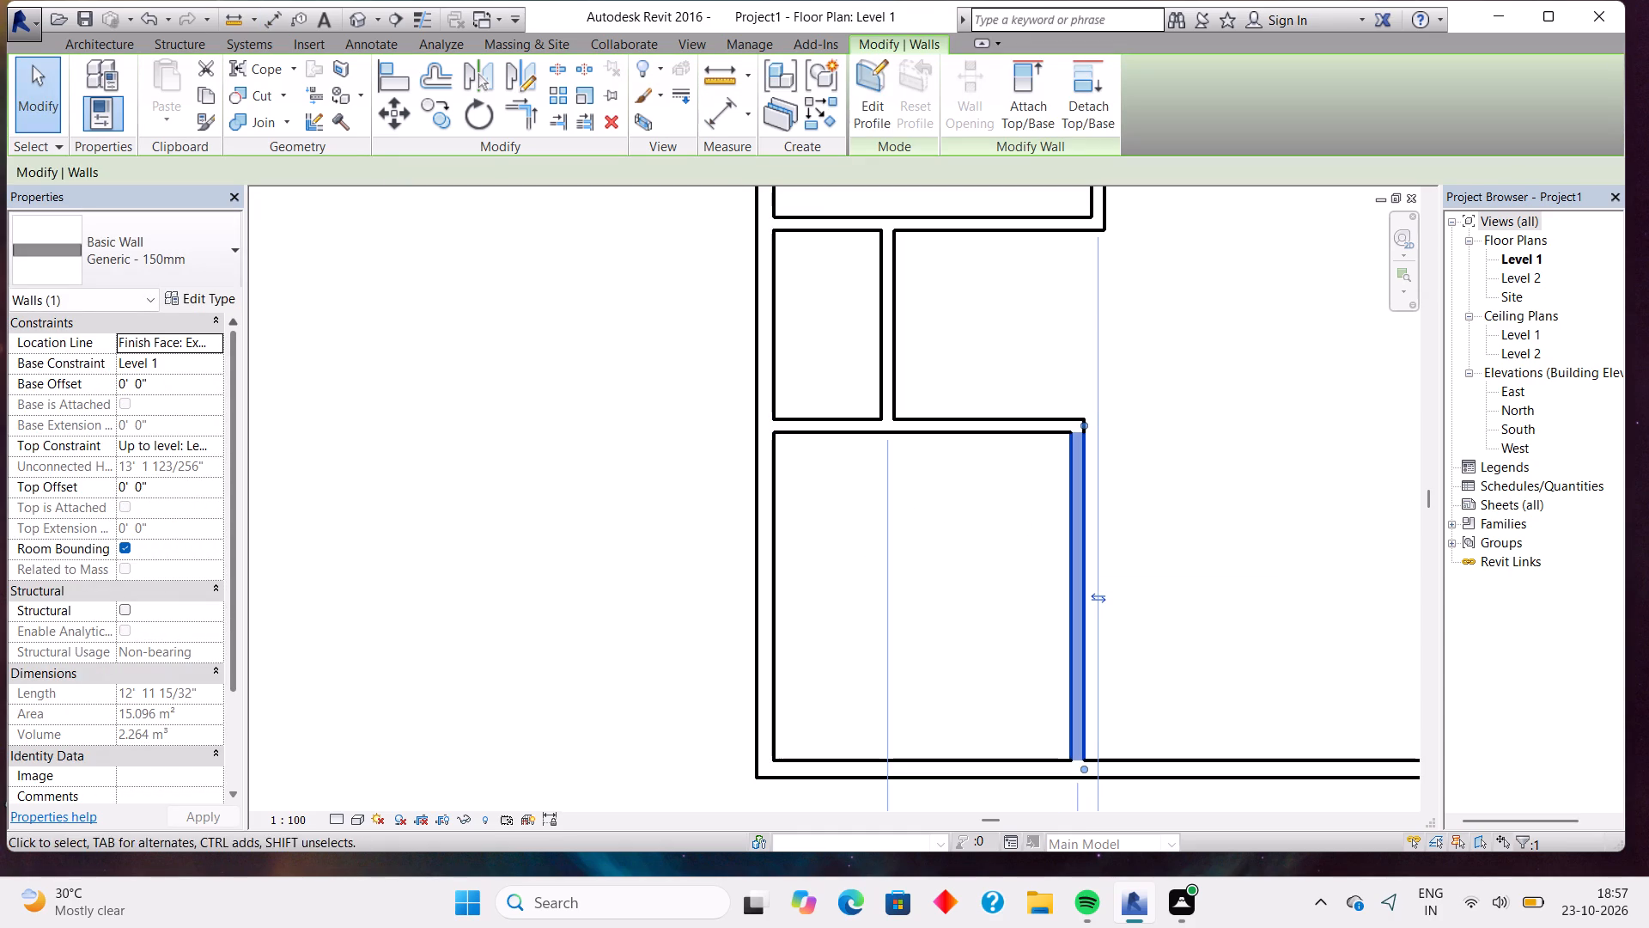
click(711, 119)
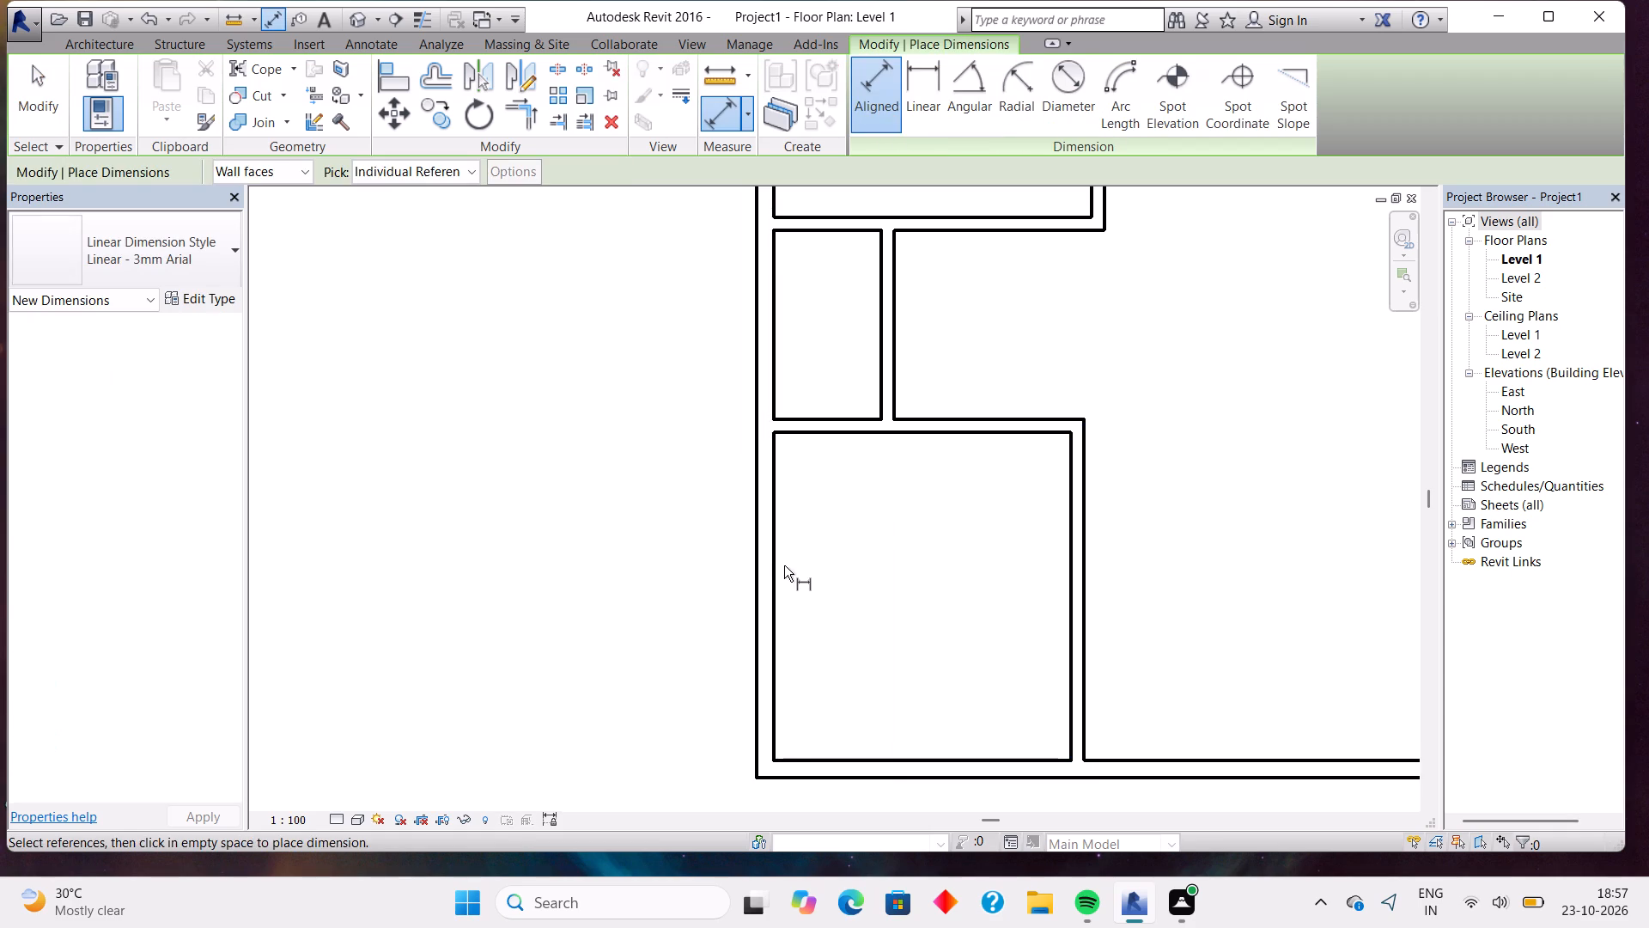
click(775, 571)
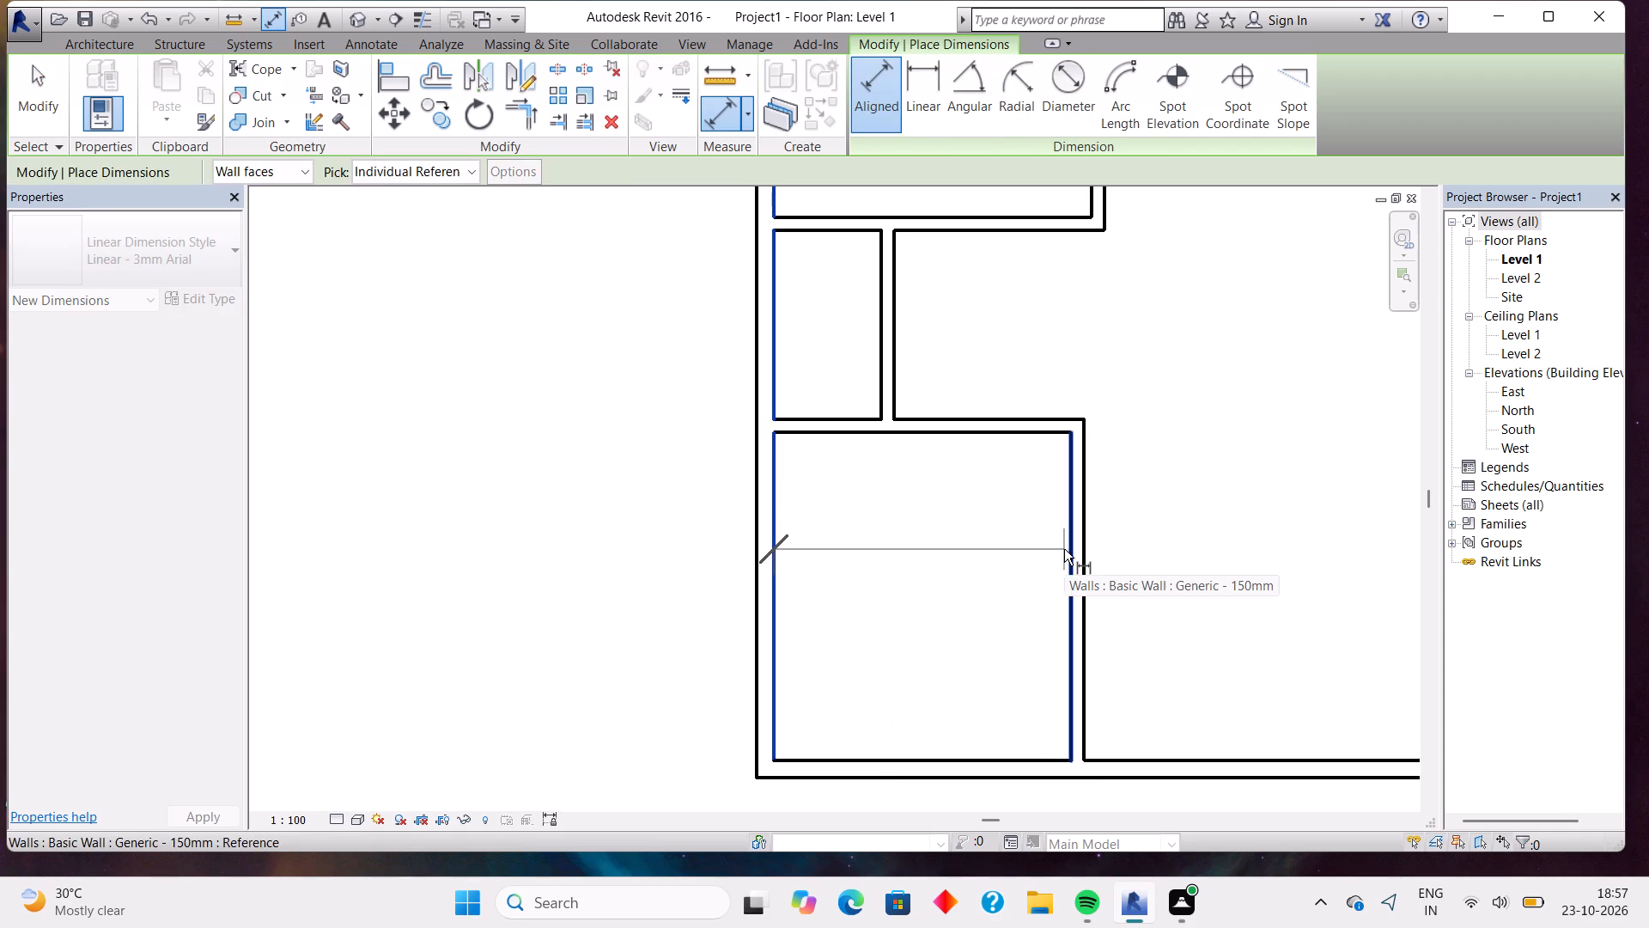
click(1067, 541)
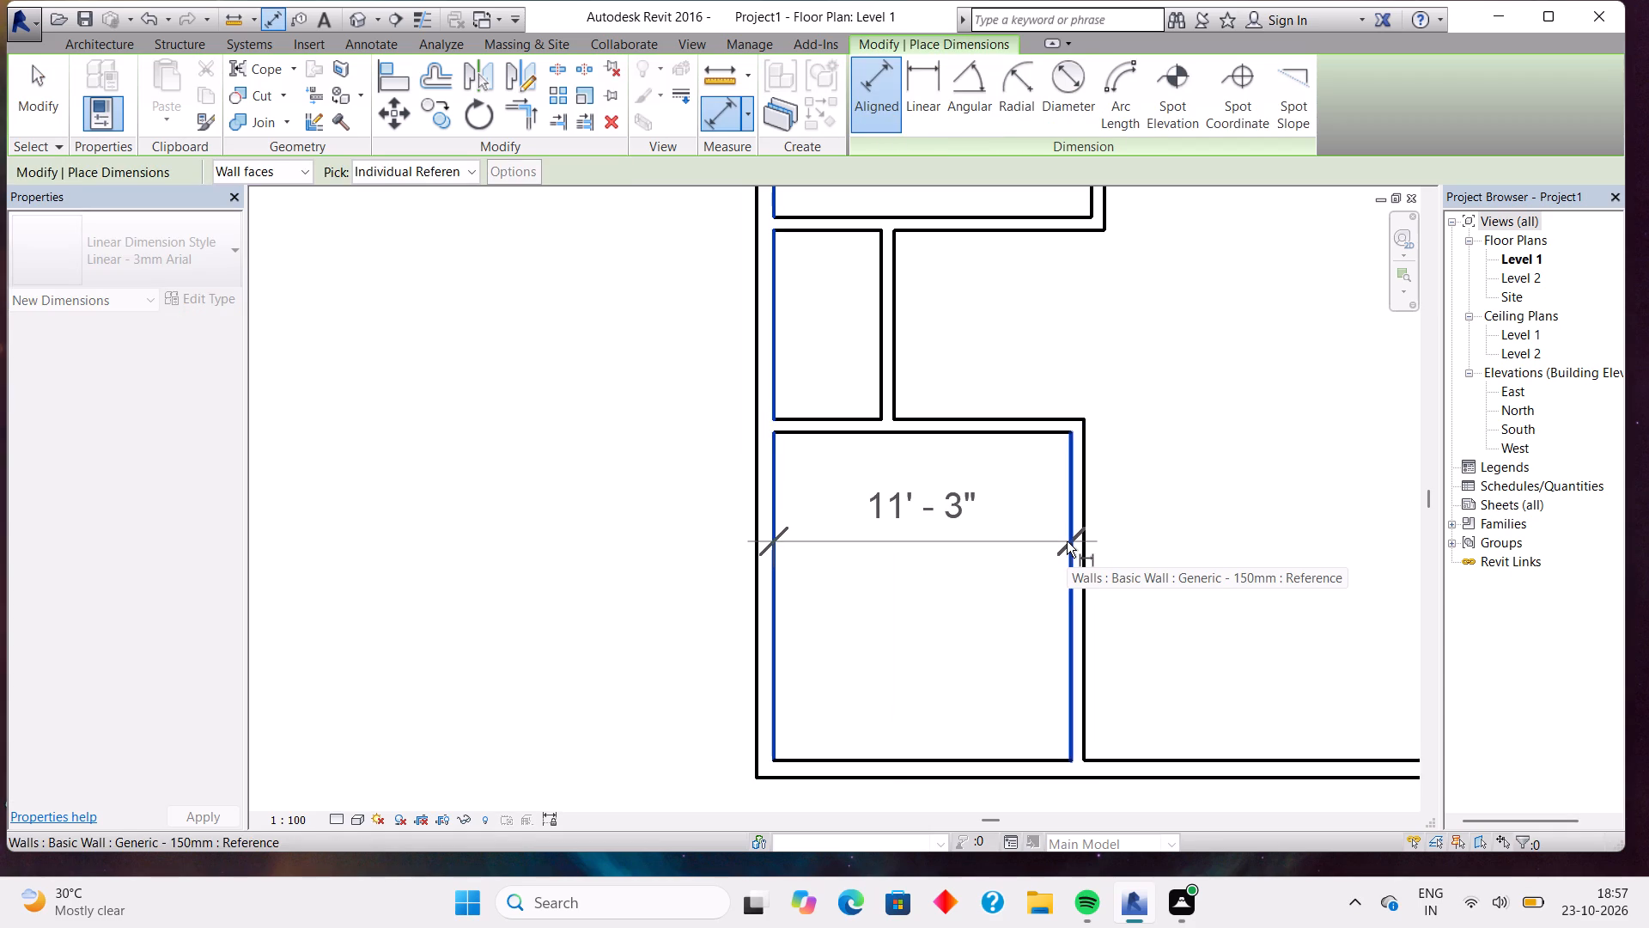
key(Escape)
key(Escape)
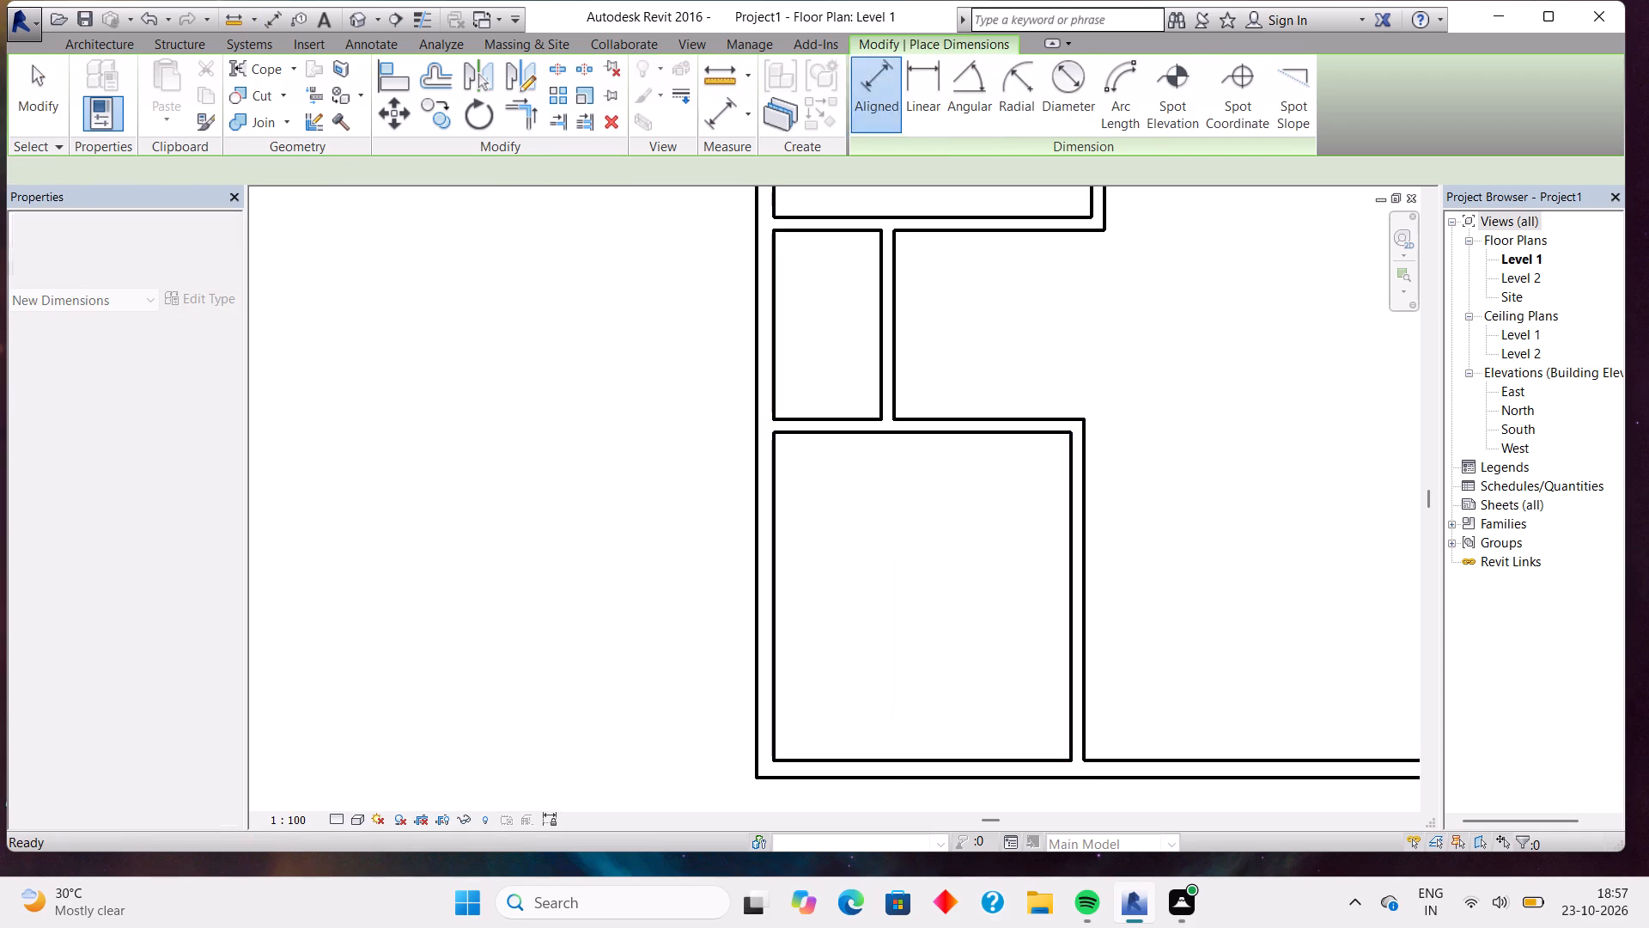
Nudge the southwest room's east wall farther east to an inner width of 11'-11" and recheck the width.
click(1067, 541)
key(Right)
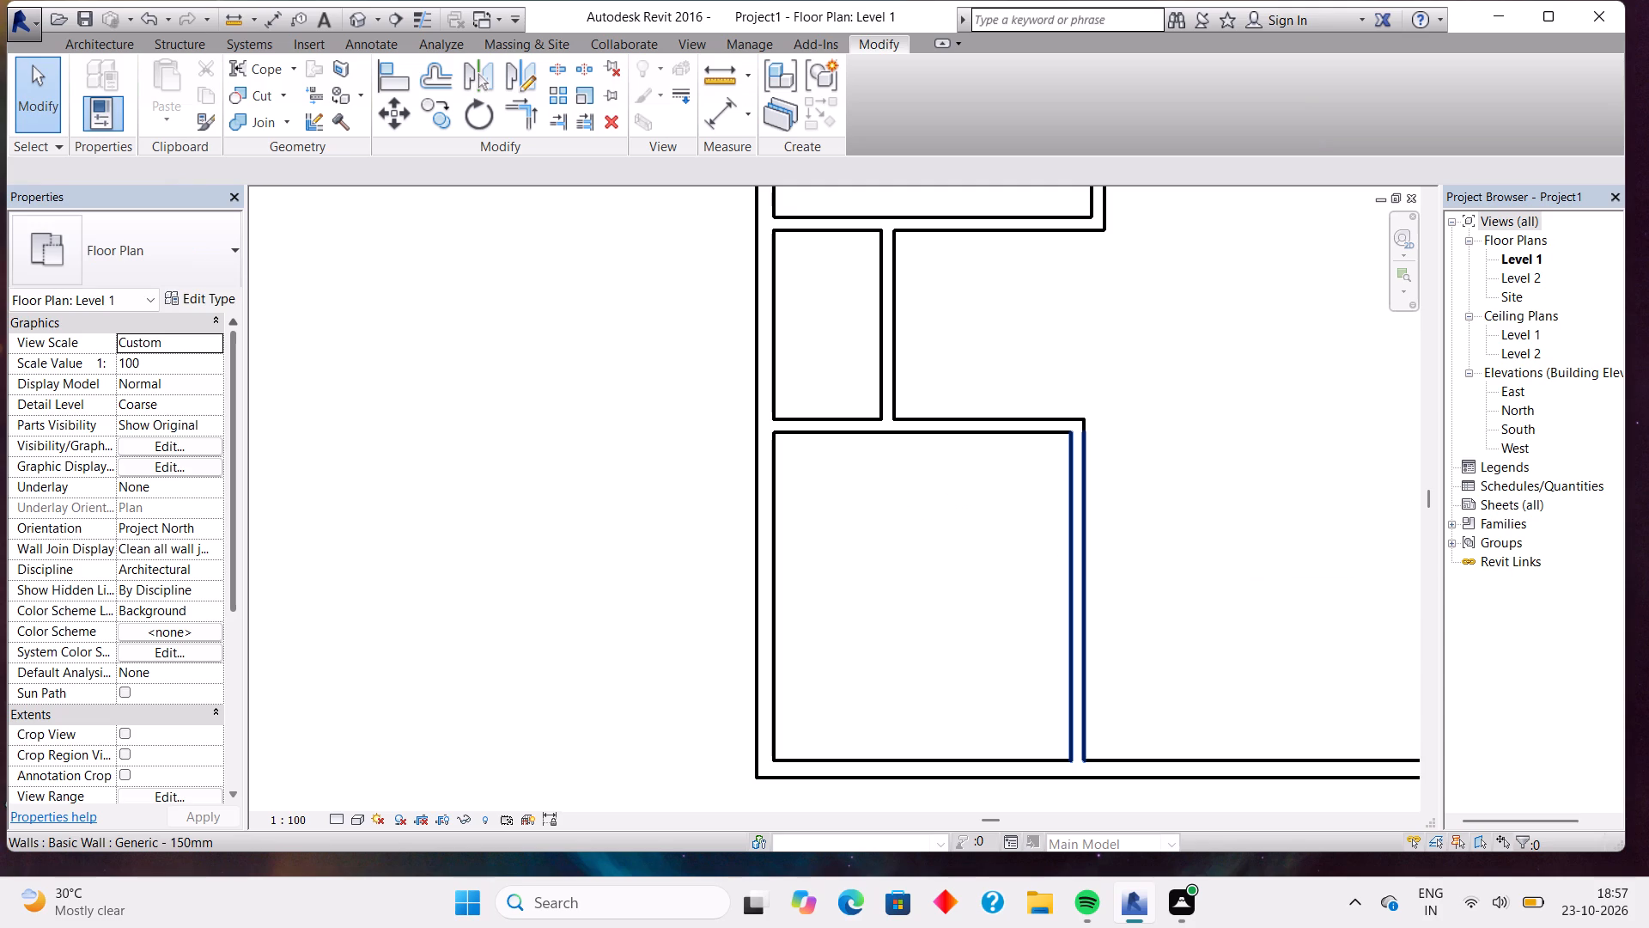
click(1076, 614)
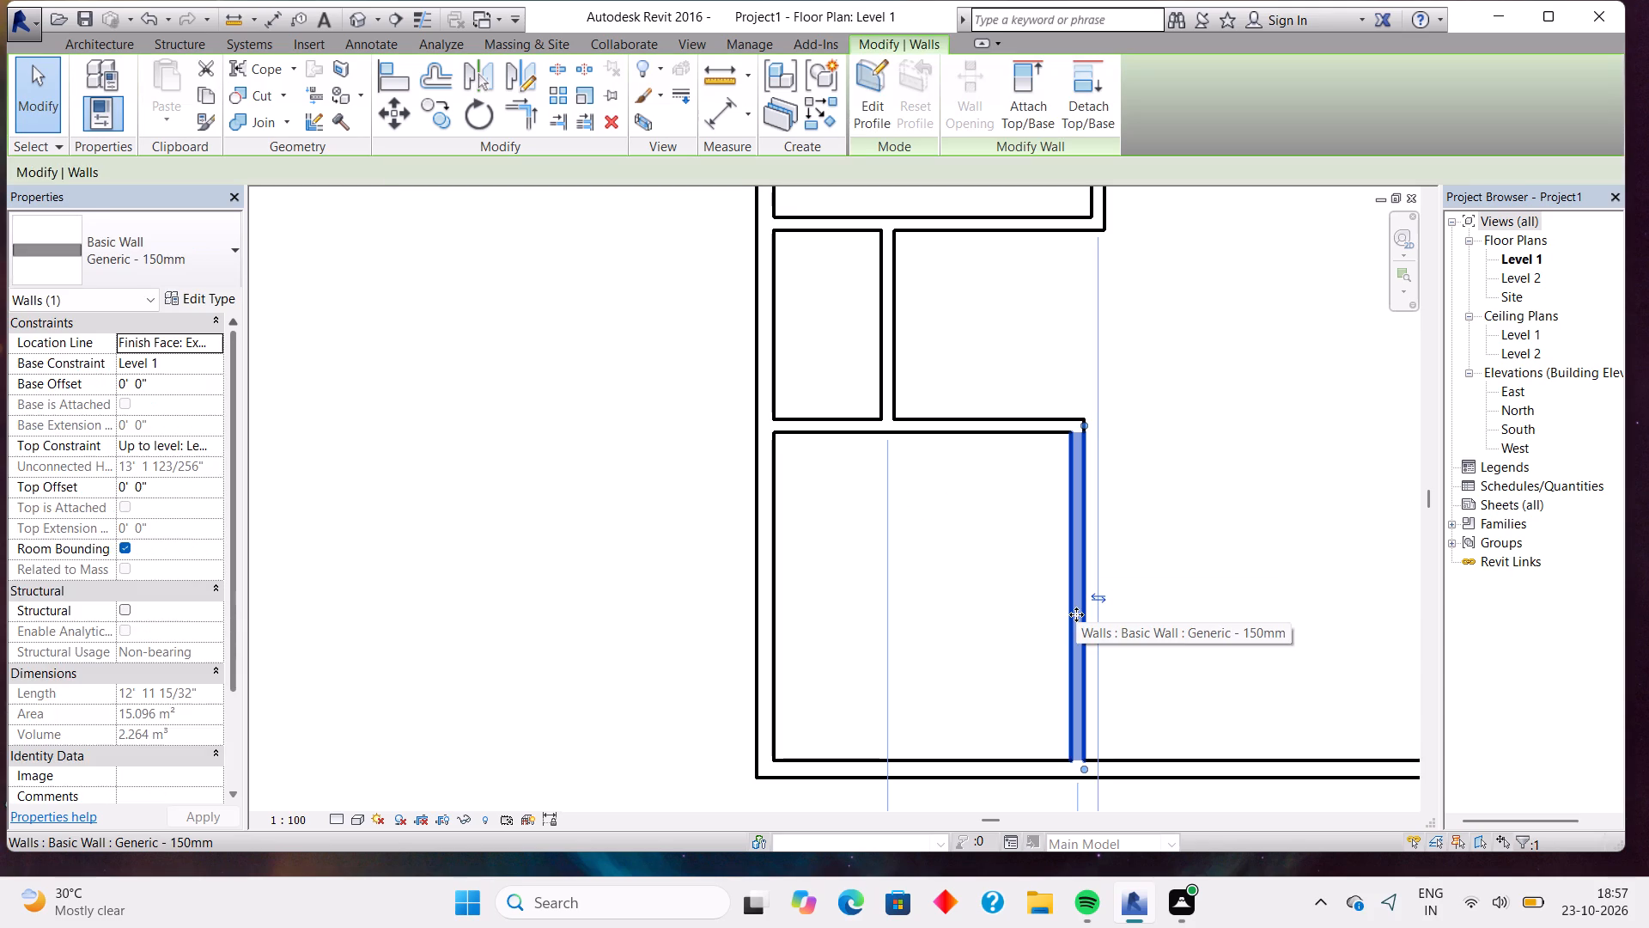
key(Right)
key(Right)
key(Right)
key(Right)
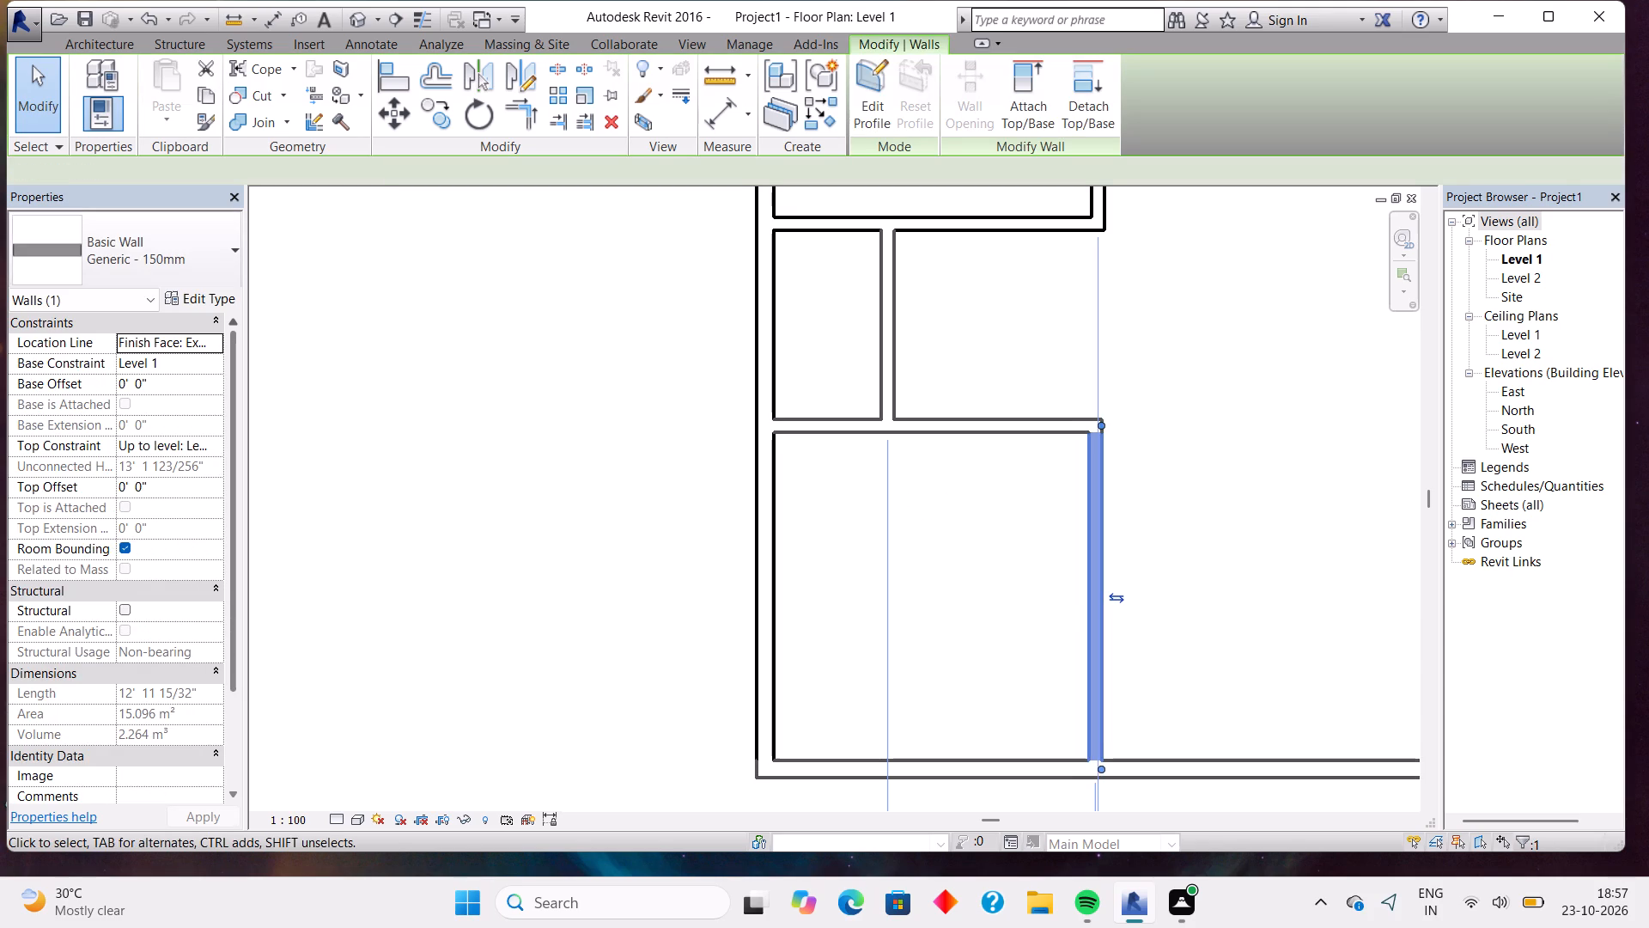
click(709, 121)
click(780, 554)
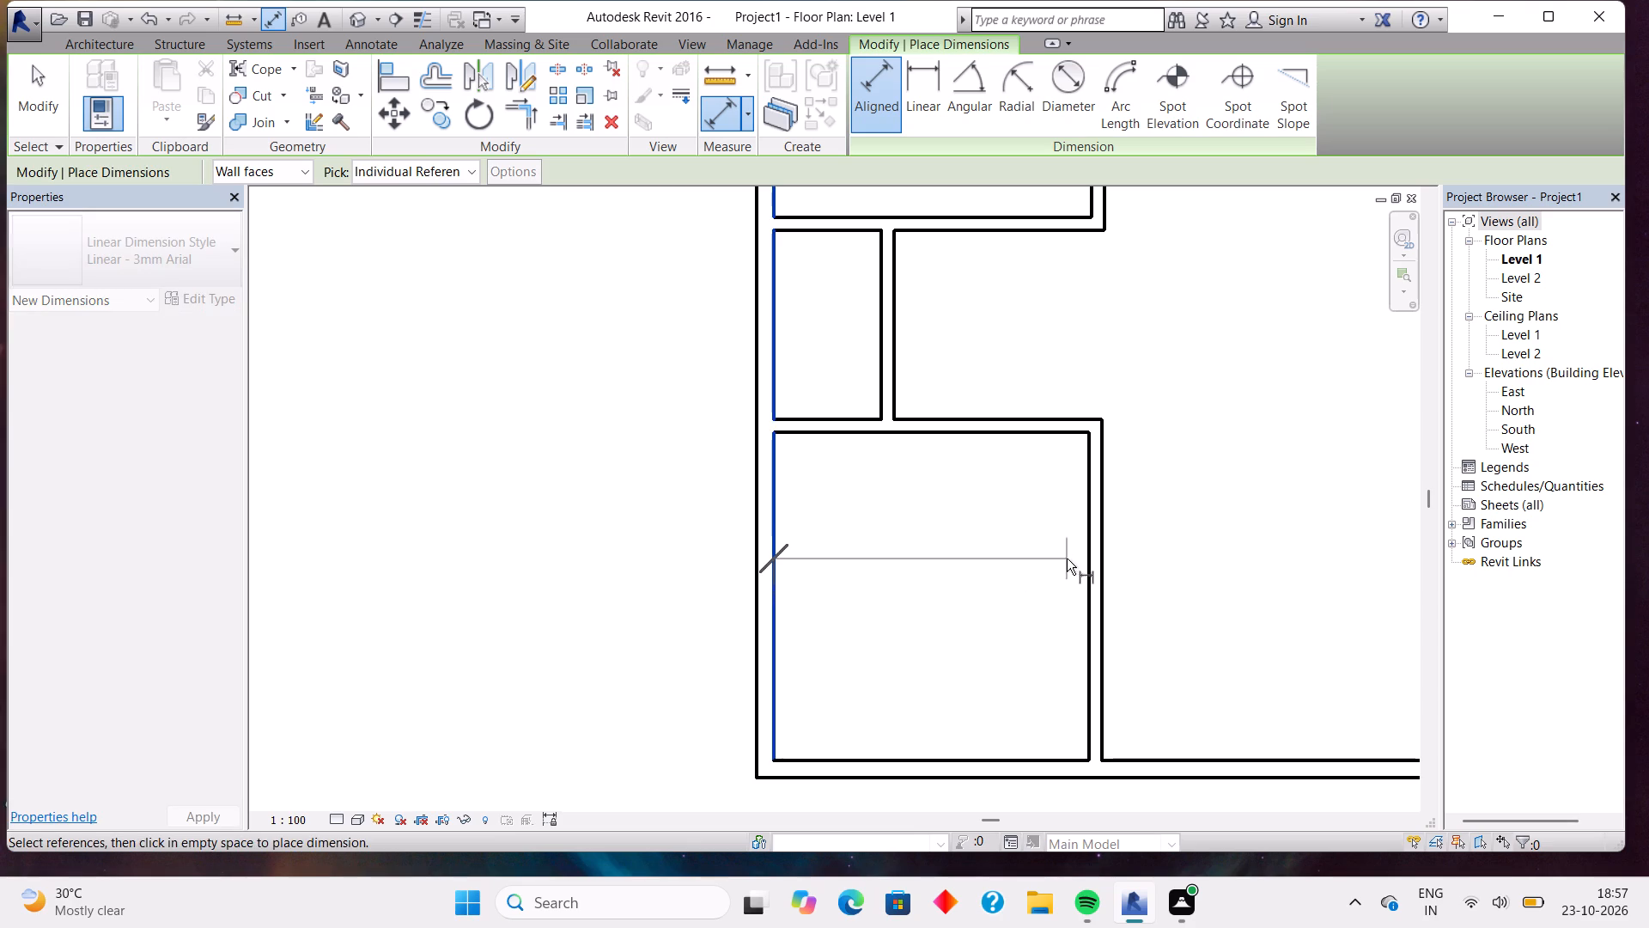
click(1086, 551)
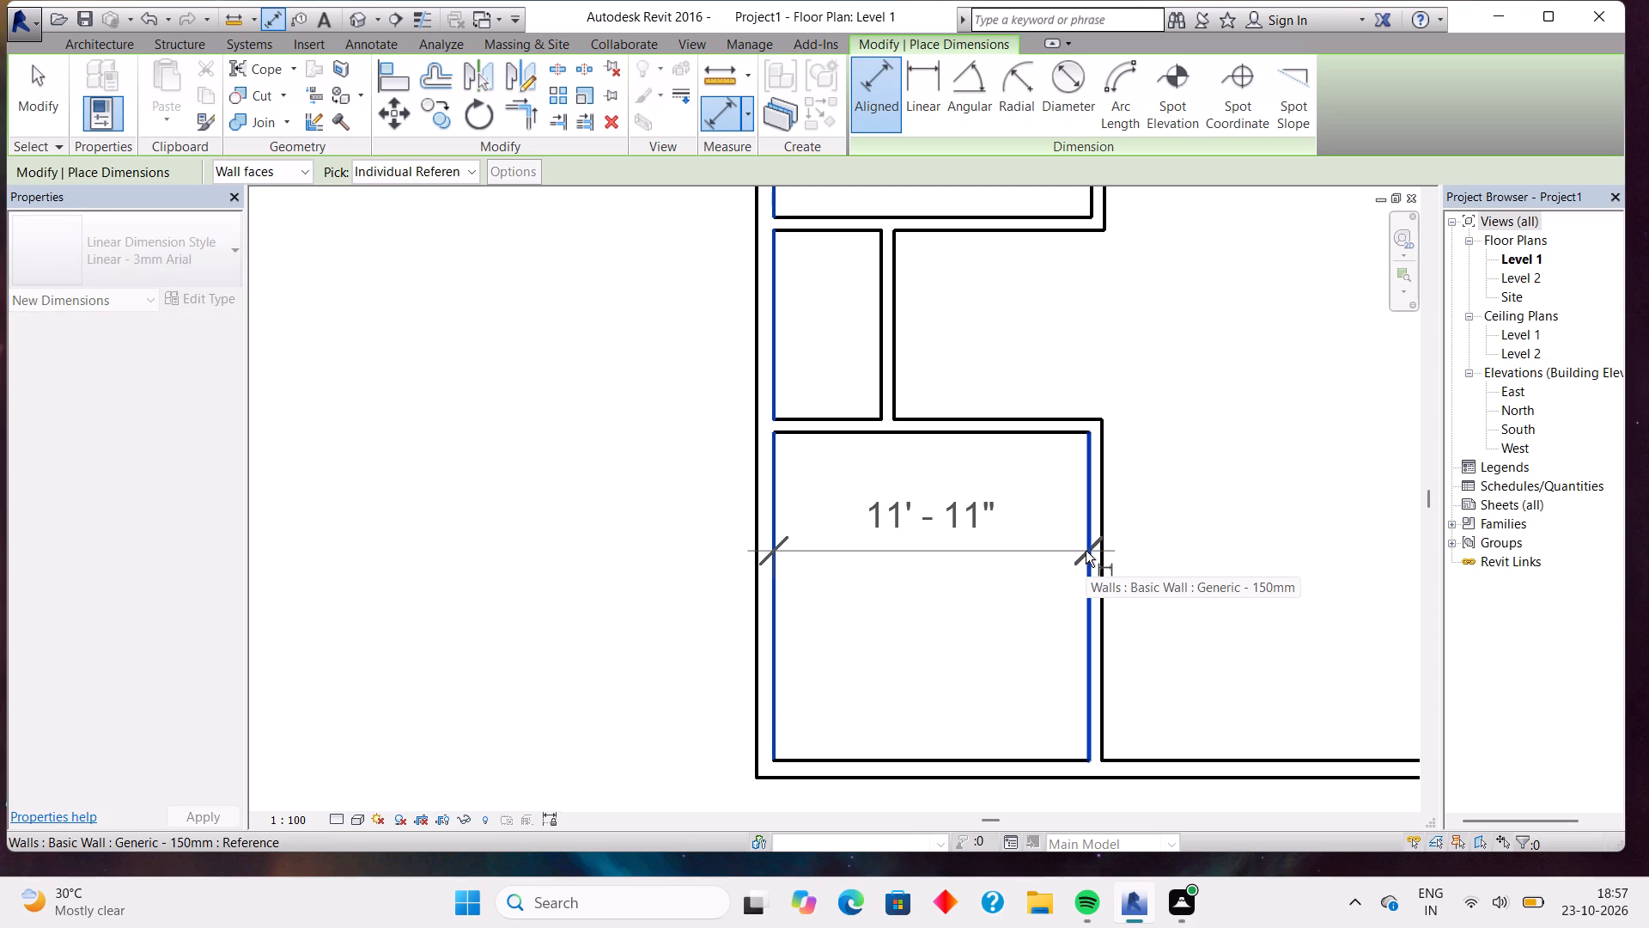
key(Escape)
key(Escape)
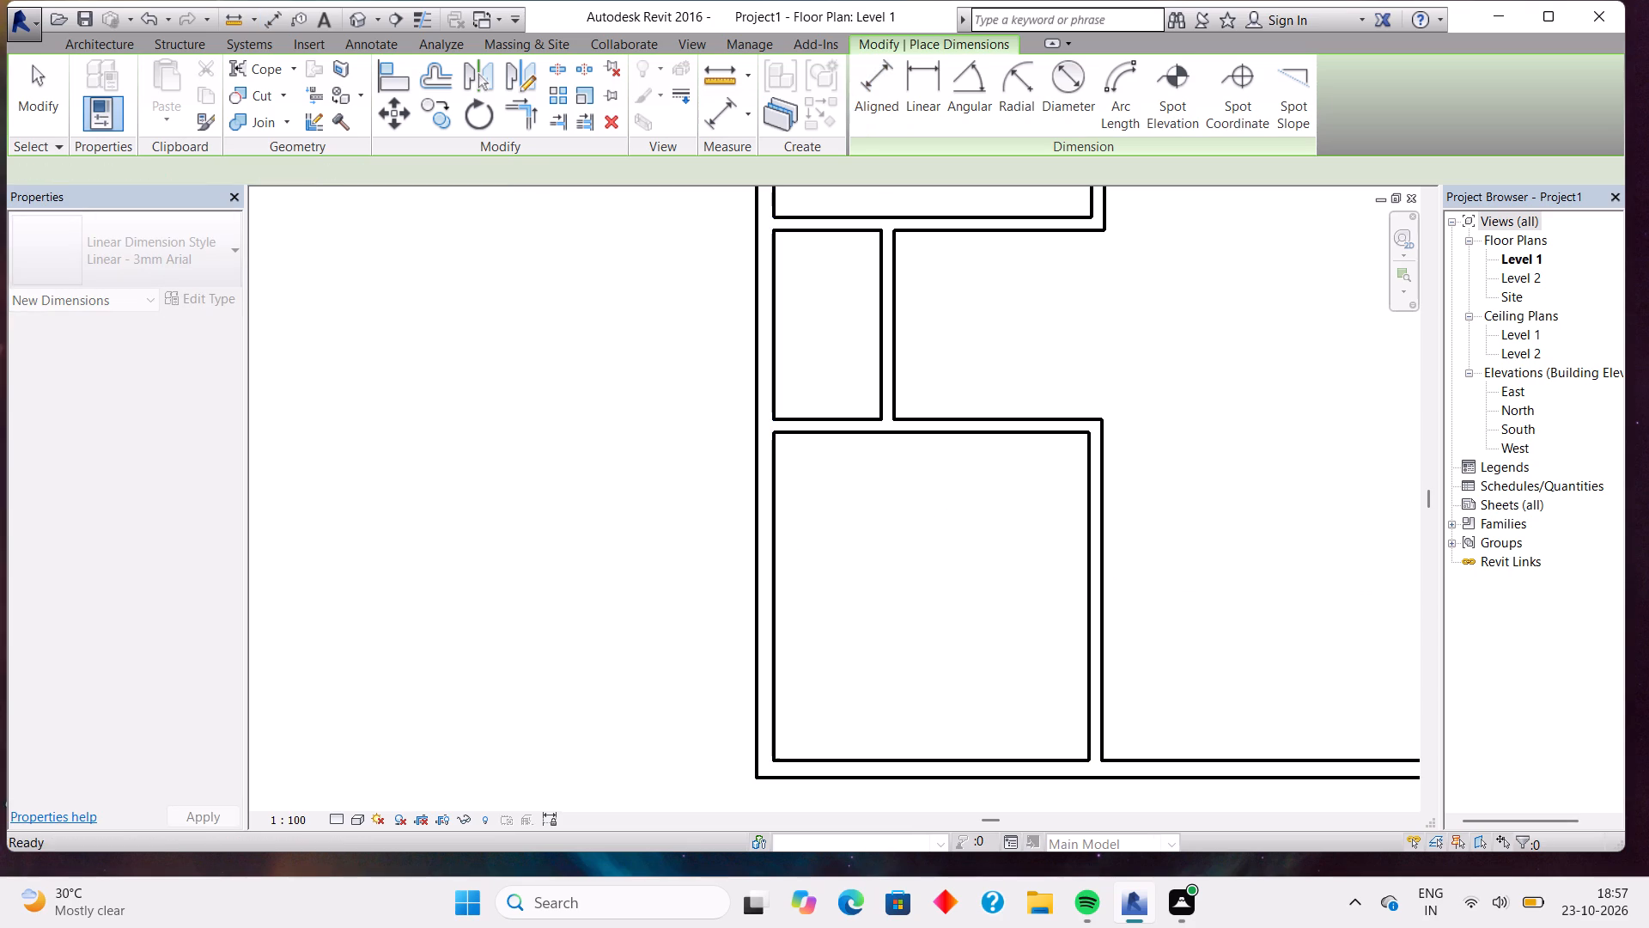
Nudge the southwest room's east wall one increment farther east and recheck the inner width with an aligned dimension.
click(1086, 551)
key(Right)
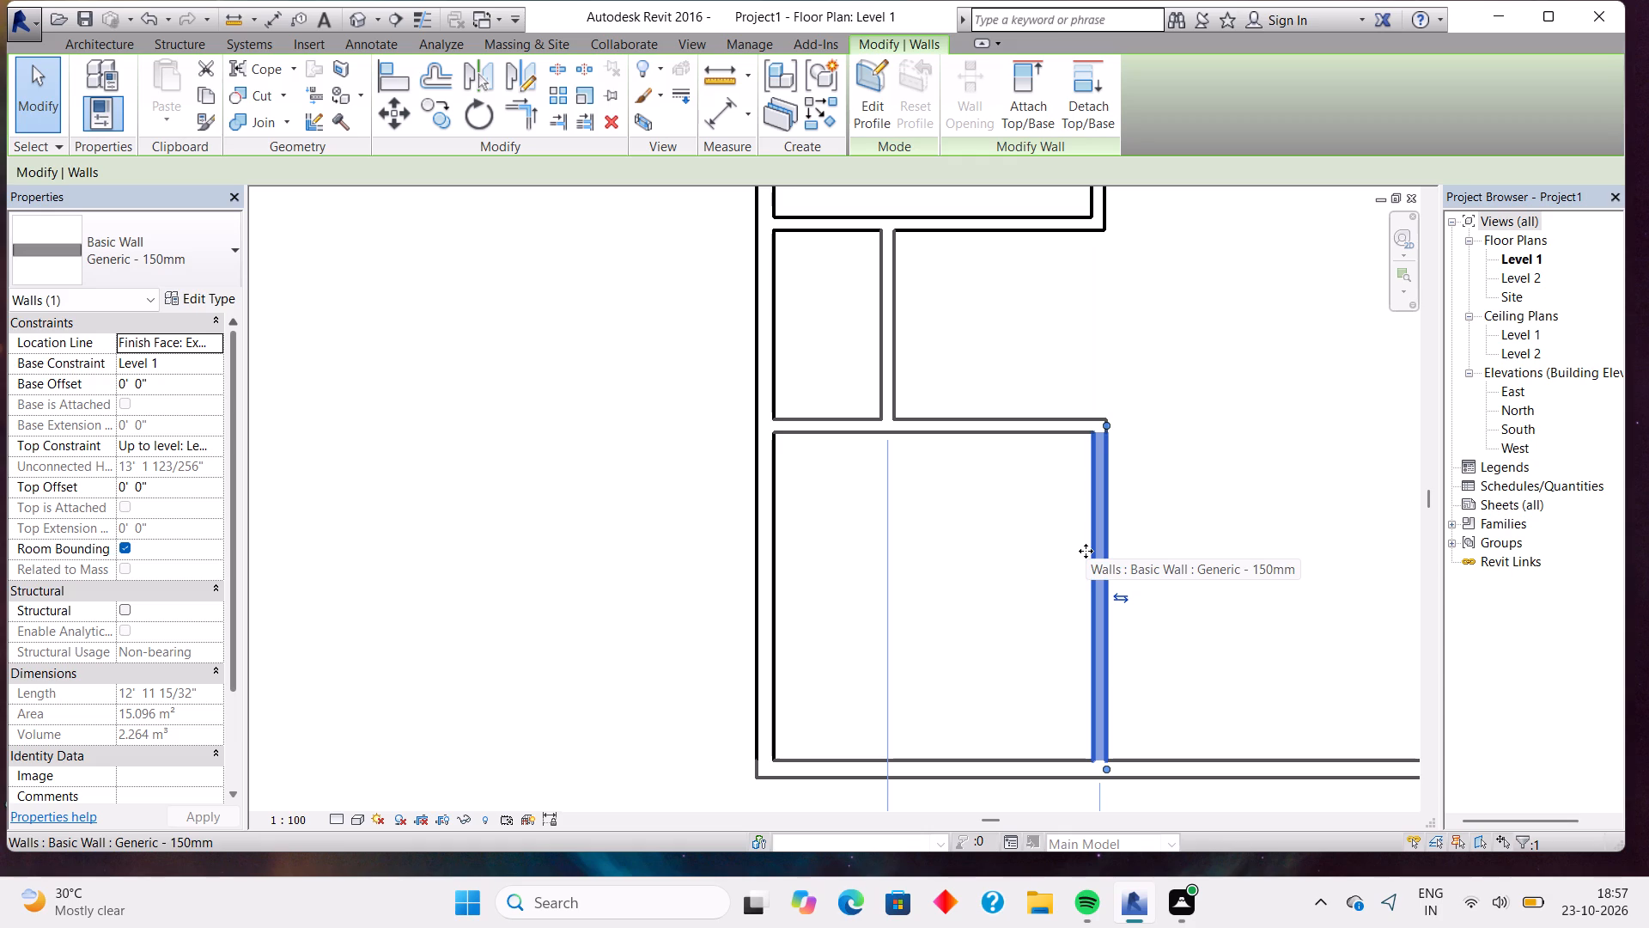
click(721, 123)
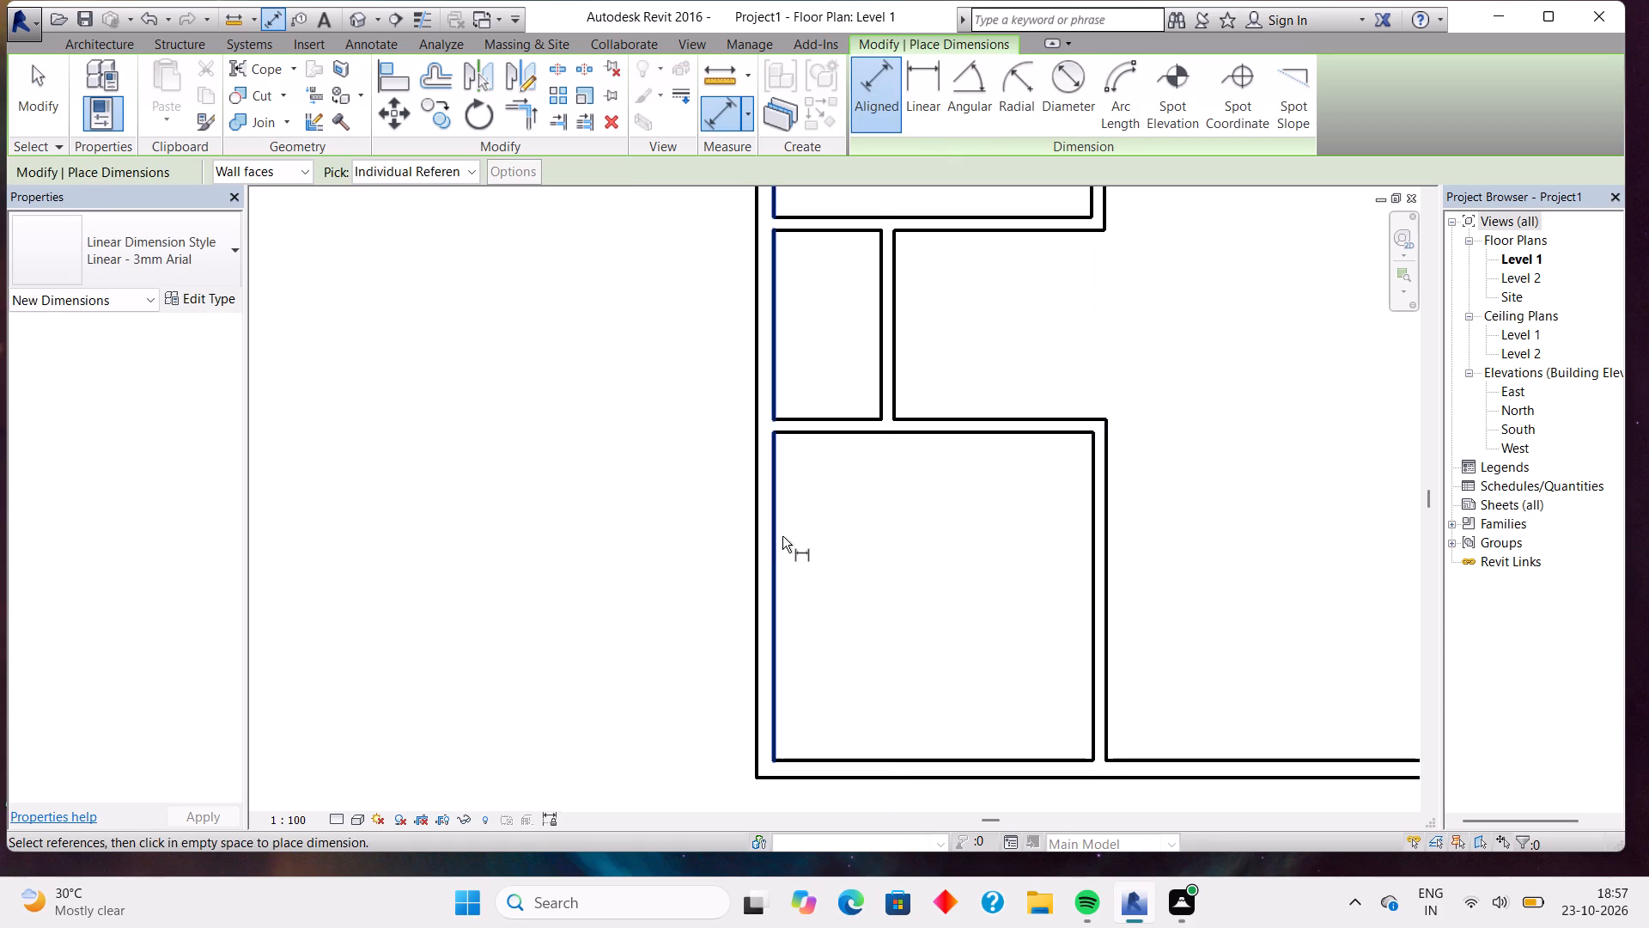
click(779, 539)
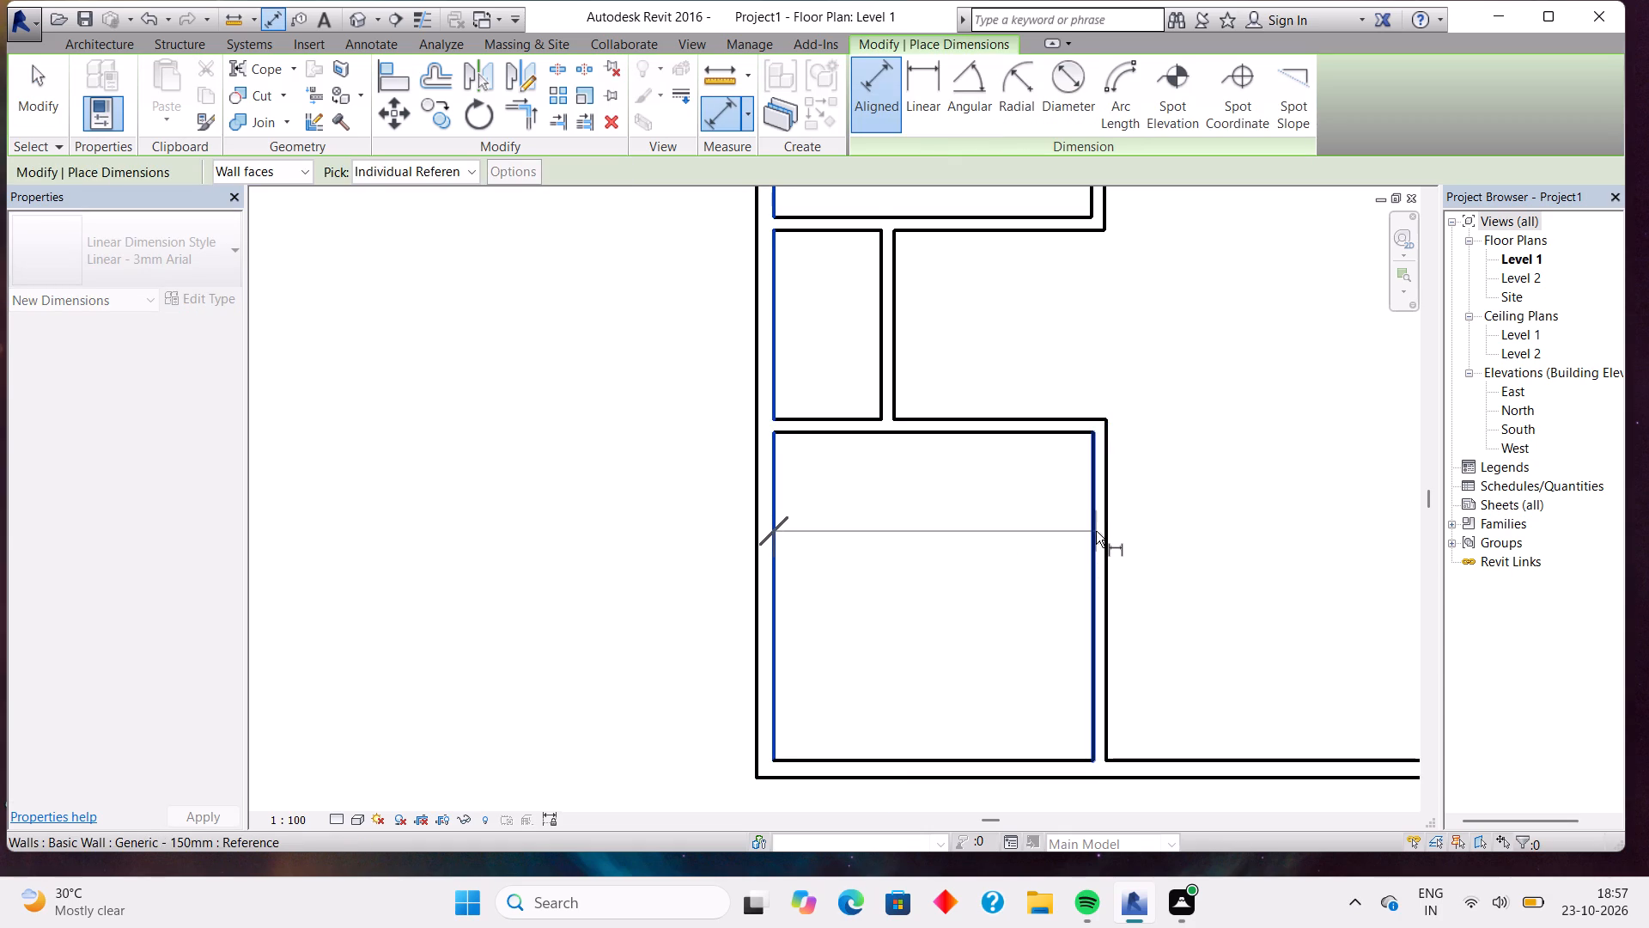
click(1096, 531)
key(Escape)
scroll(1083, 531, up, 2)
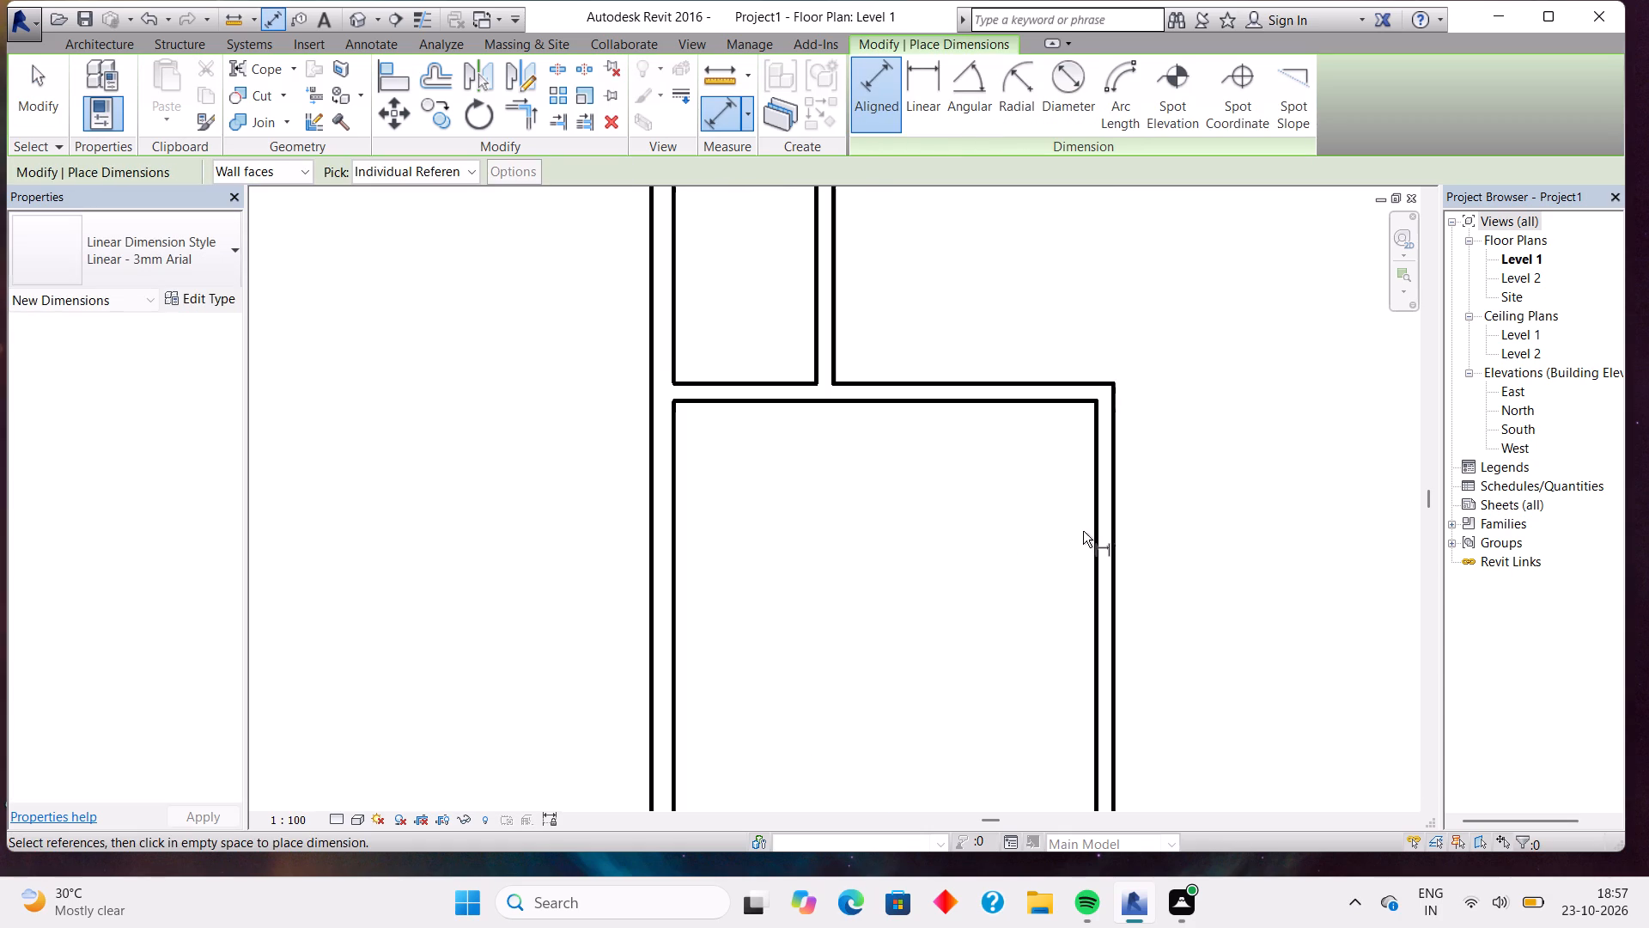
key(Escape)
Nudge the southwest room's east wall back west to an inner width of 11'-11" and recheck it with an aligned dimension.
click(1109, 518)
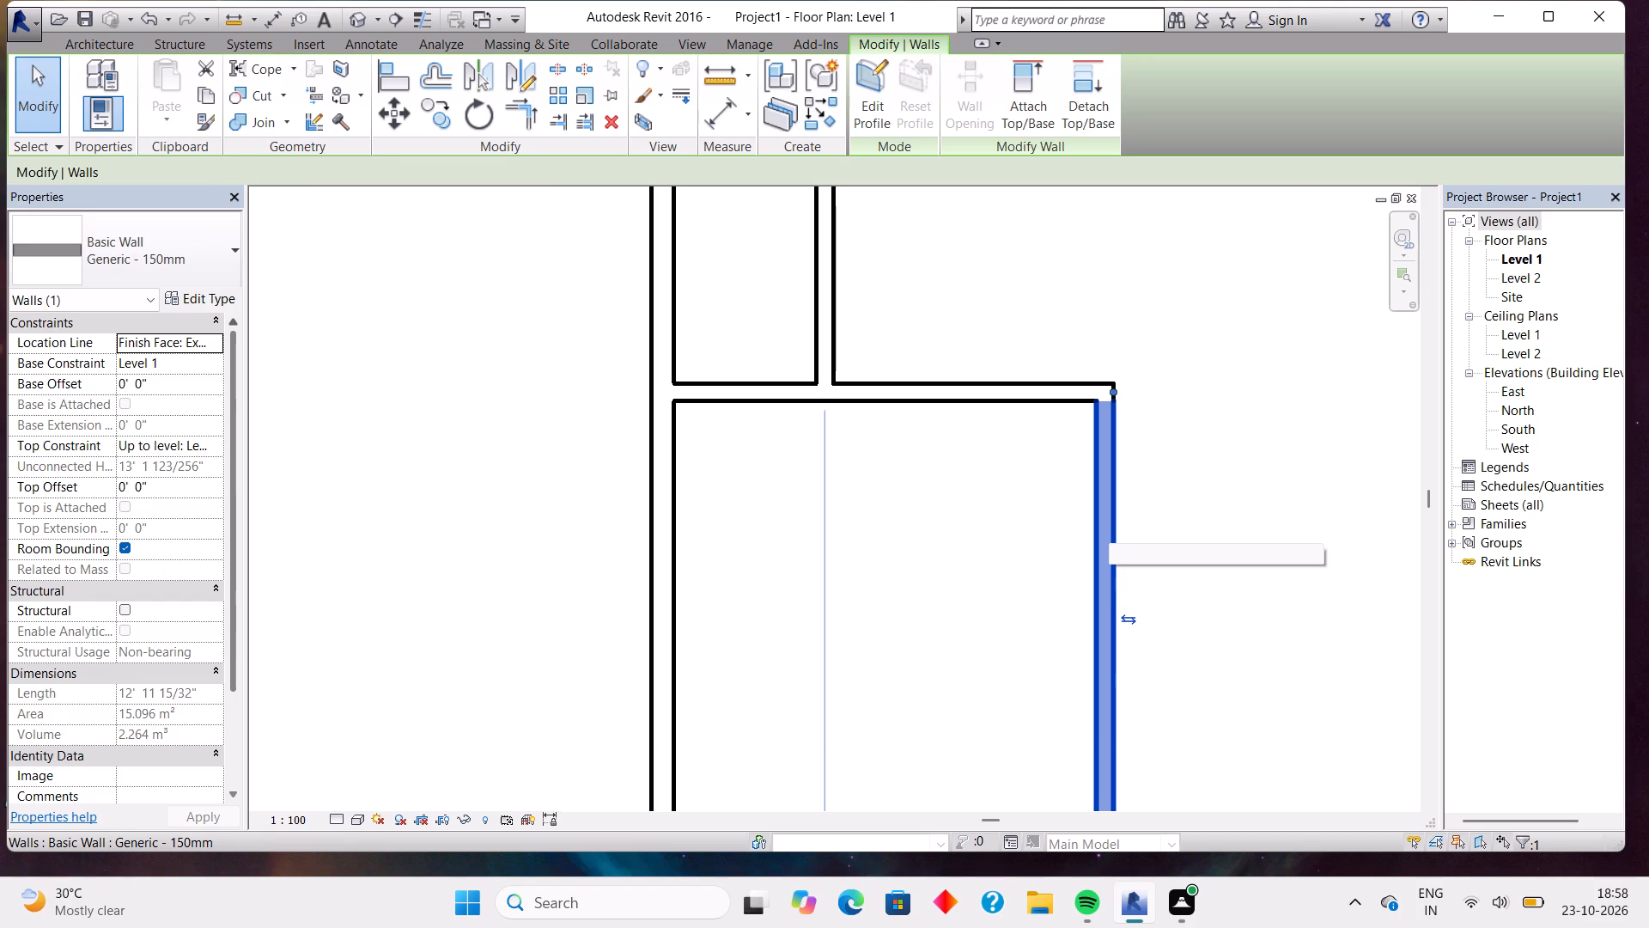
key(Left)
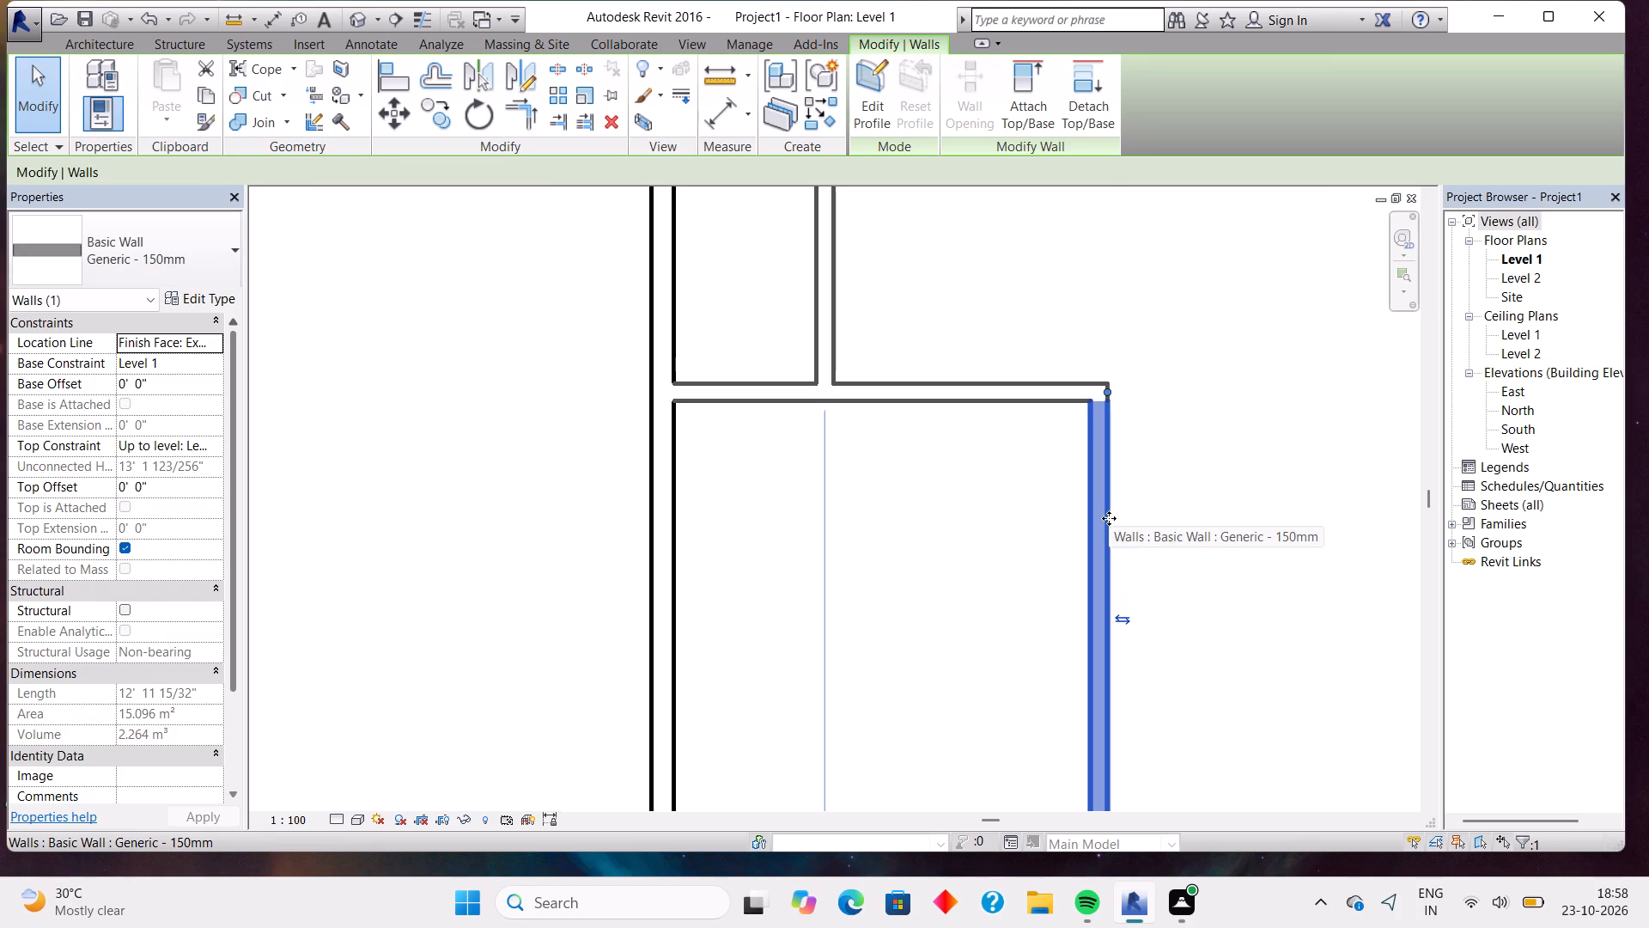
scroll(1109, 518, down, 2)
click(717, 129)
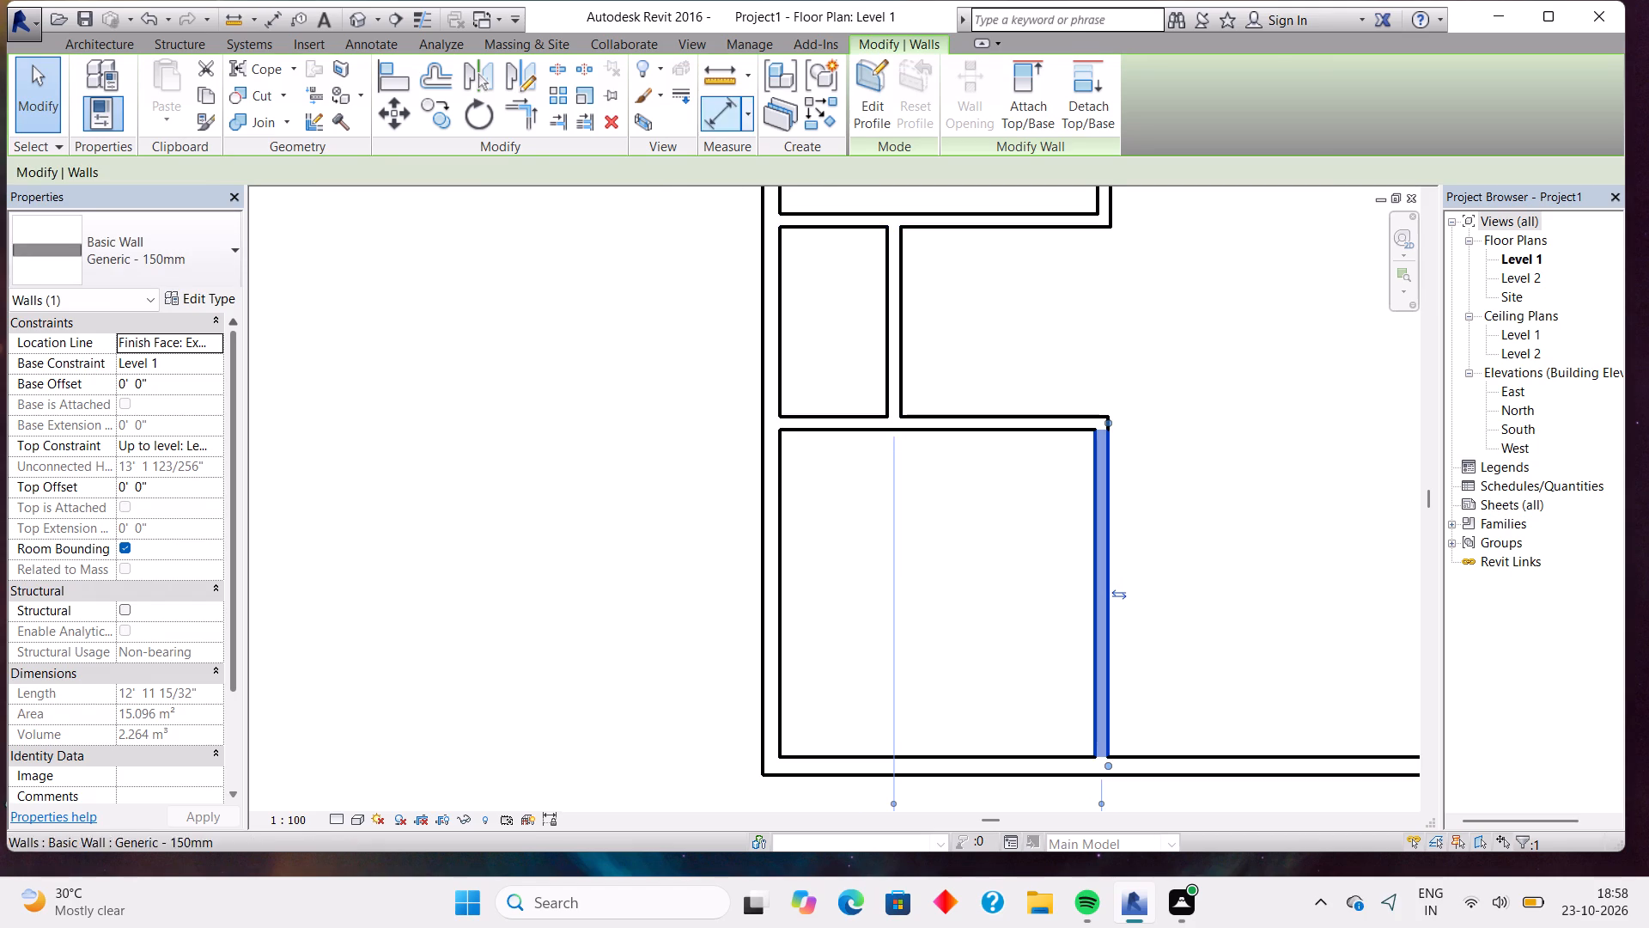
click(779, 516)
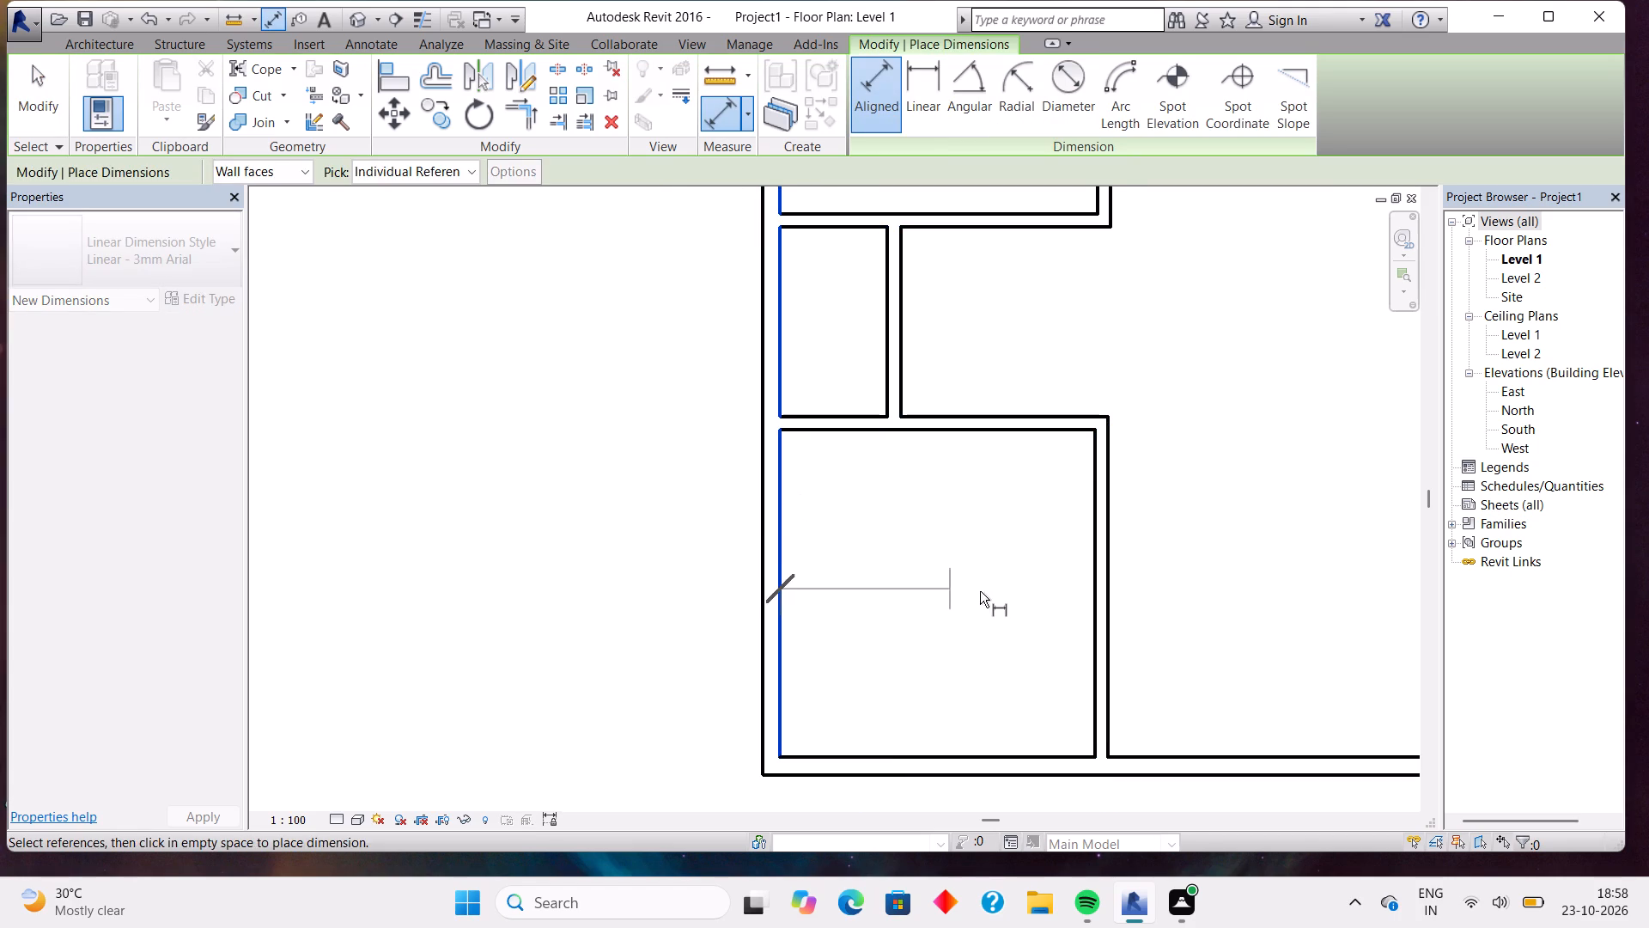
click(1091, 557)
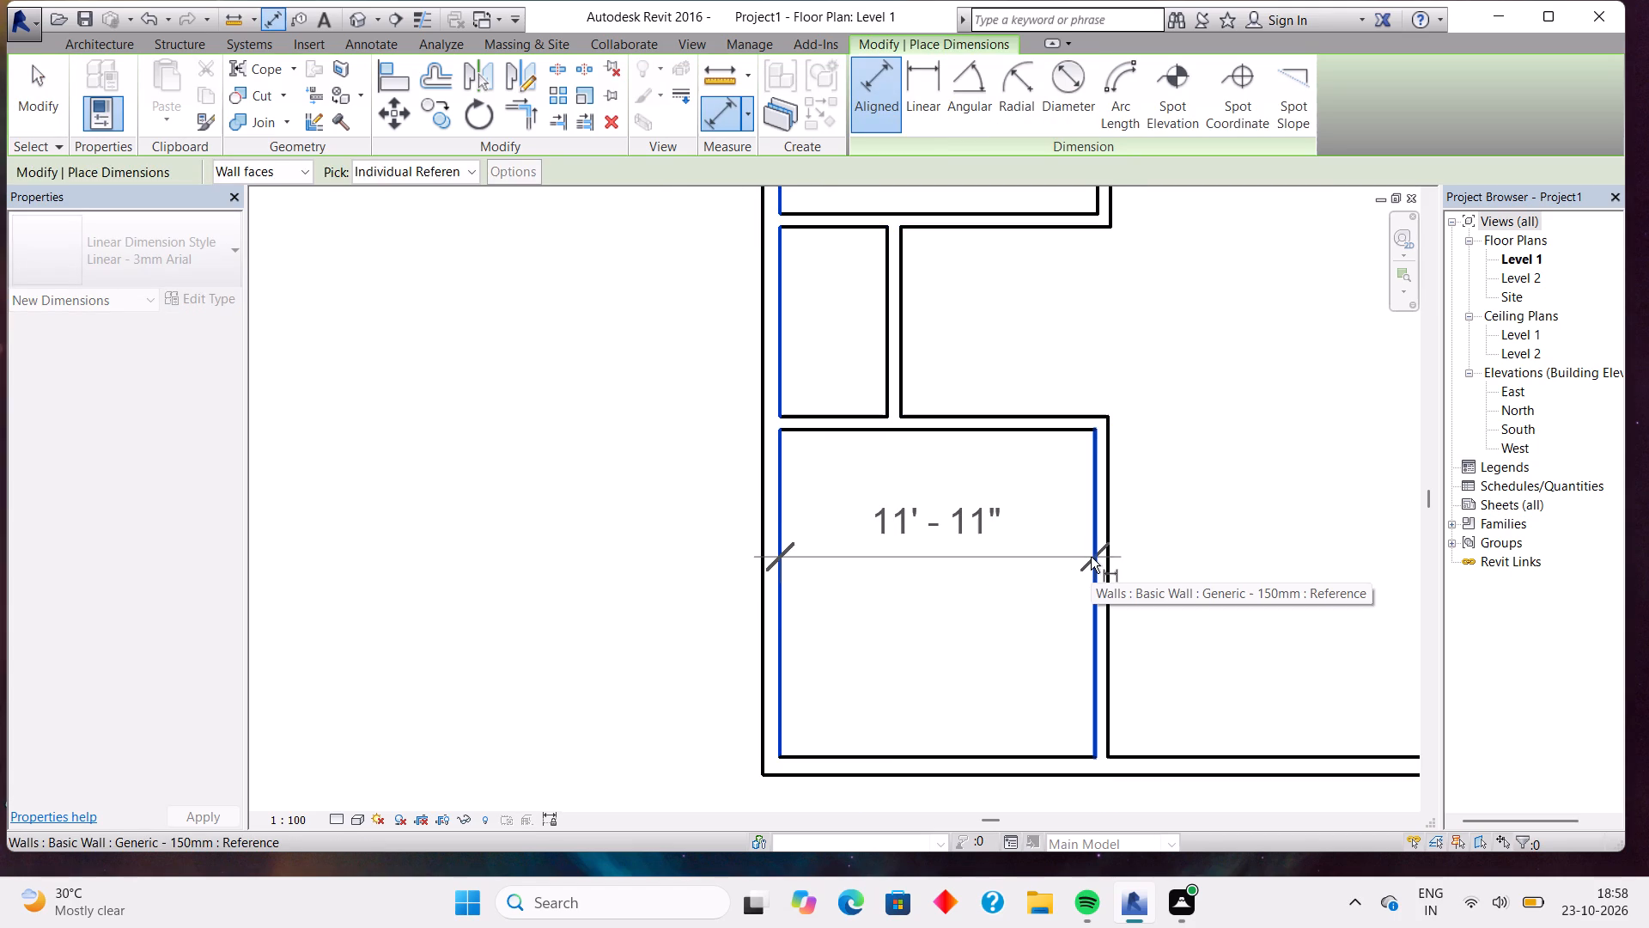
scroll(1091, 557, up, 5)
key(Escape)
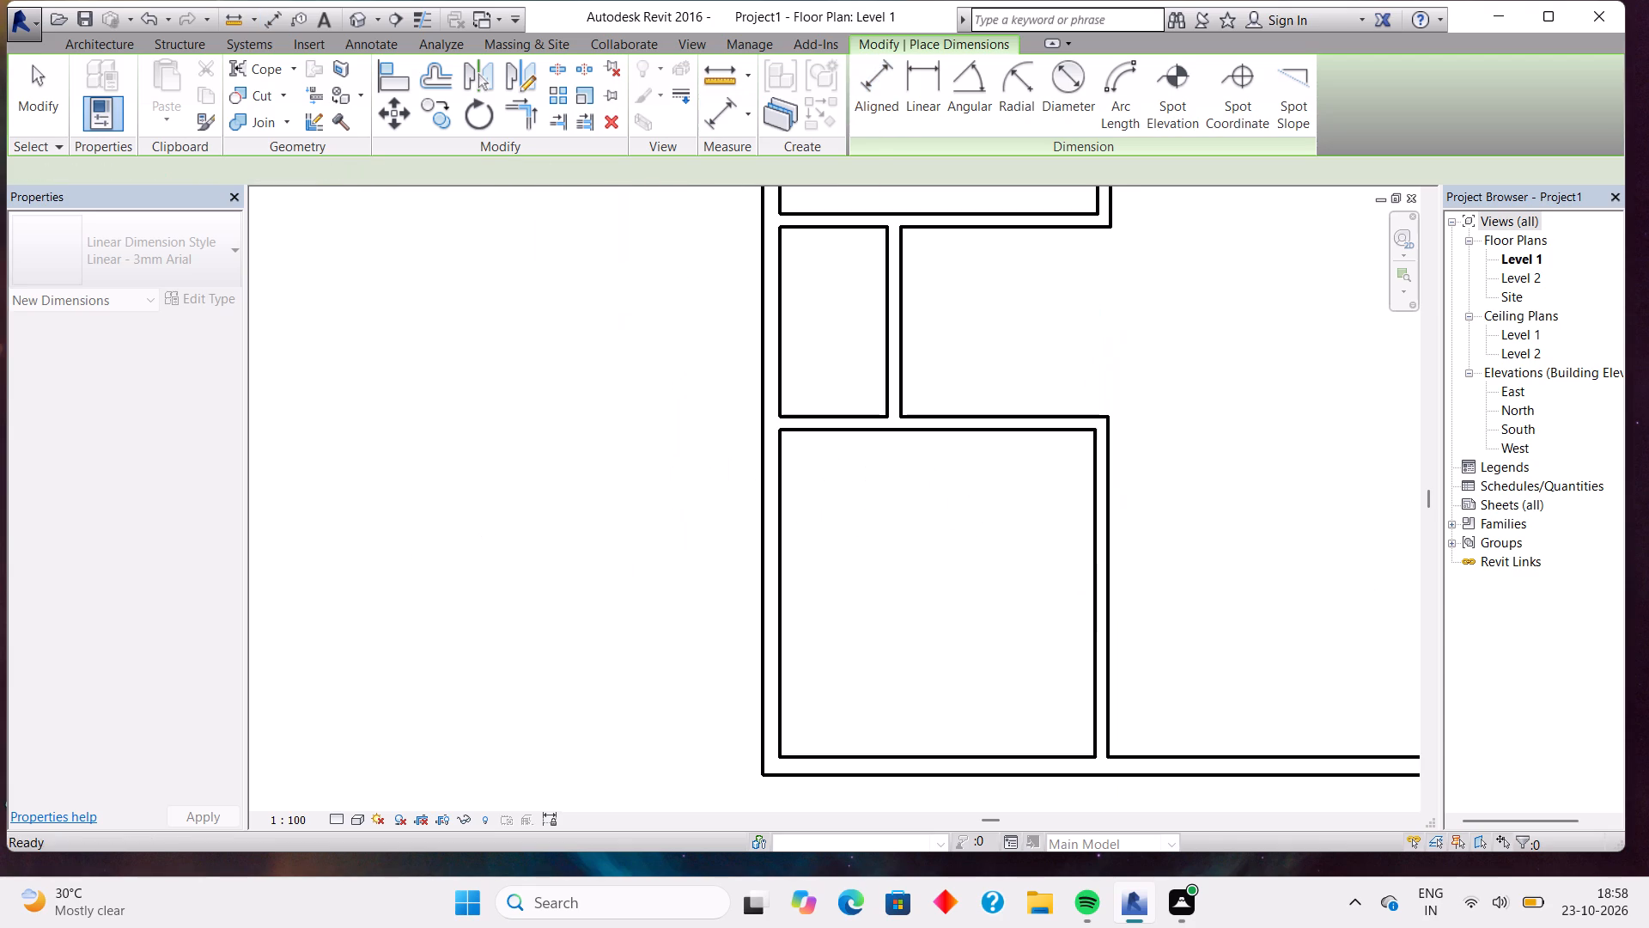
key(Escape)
Nudge the southwest room's east wall east by a finer increment to an inner width of 11'-11 1/2" and recheck the width.
scroll(1094, 544, up, 8)
click(1114, 507)
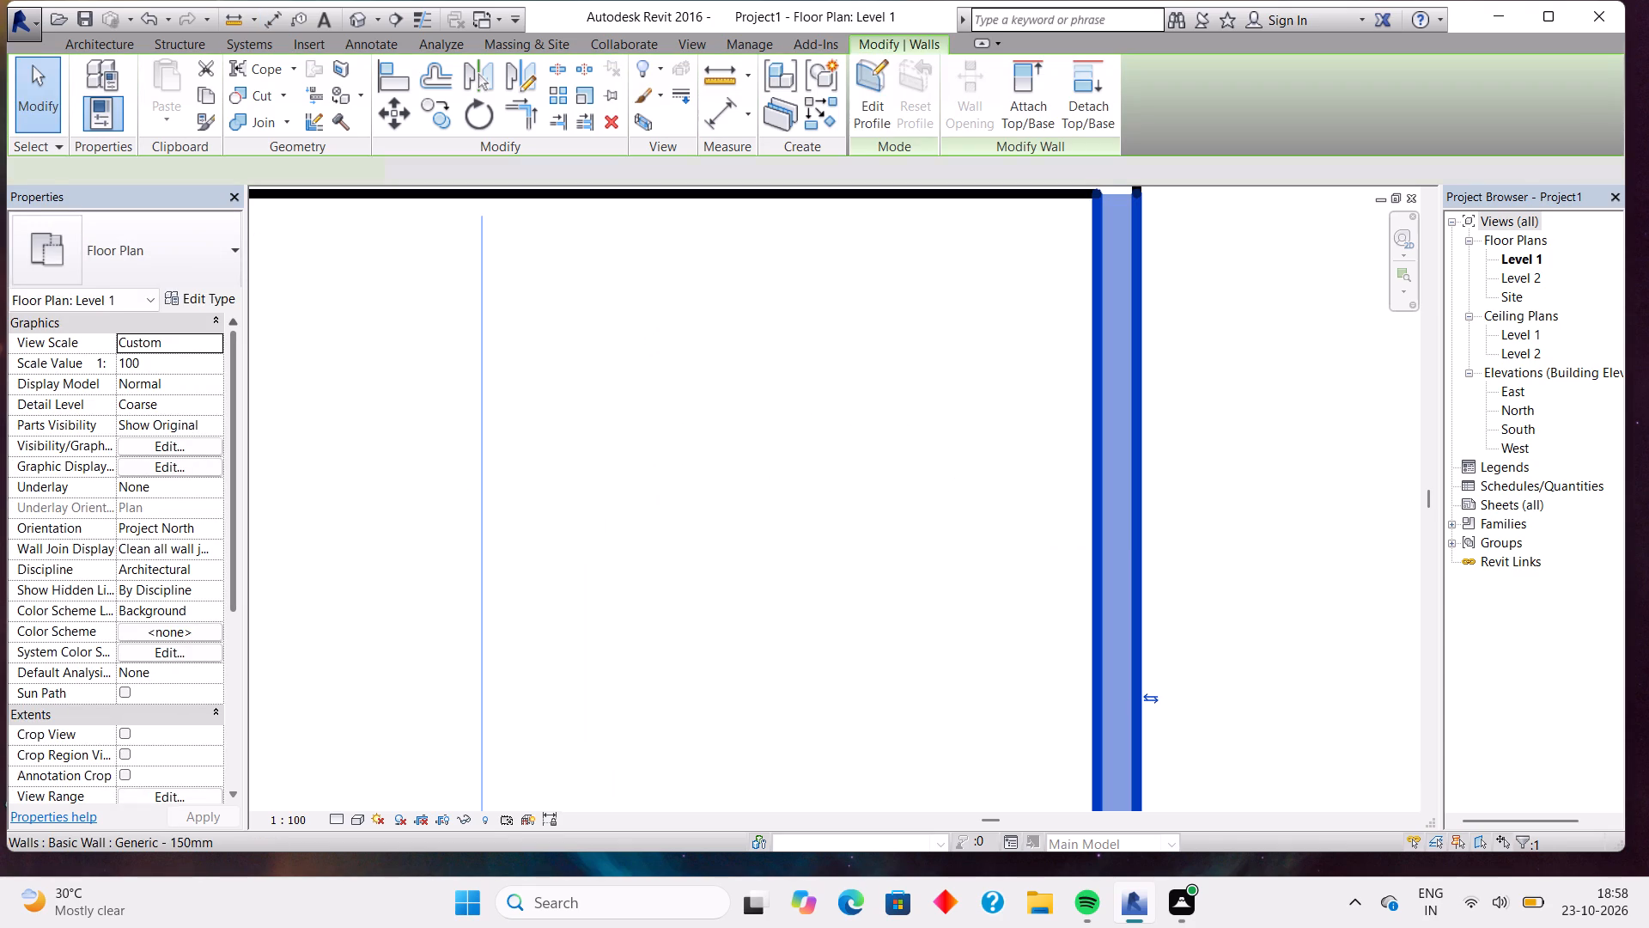
key(Right)
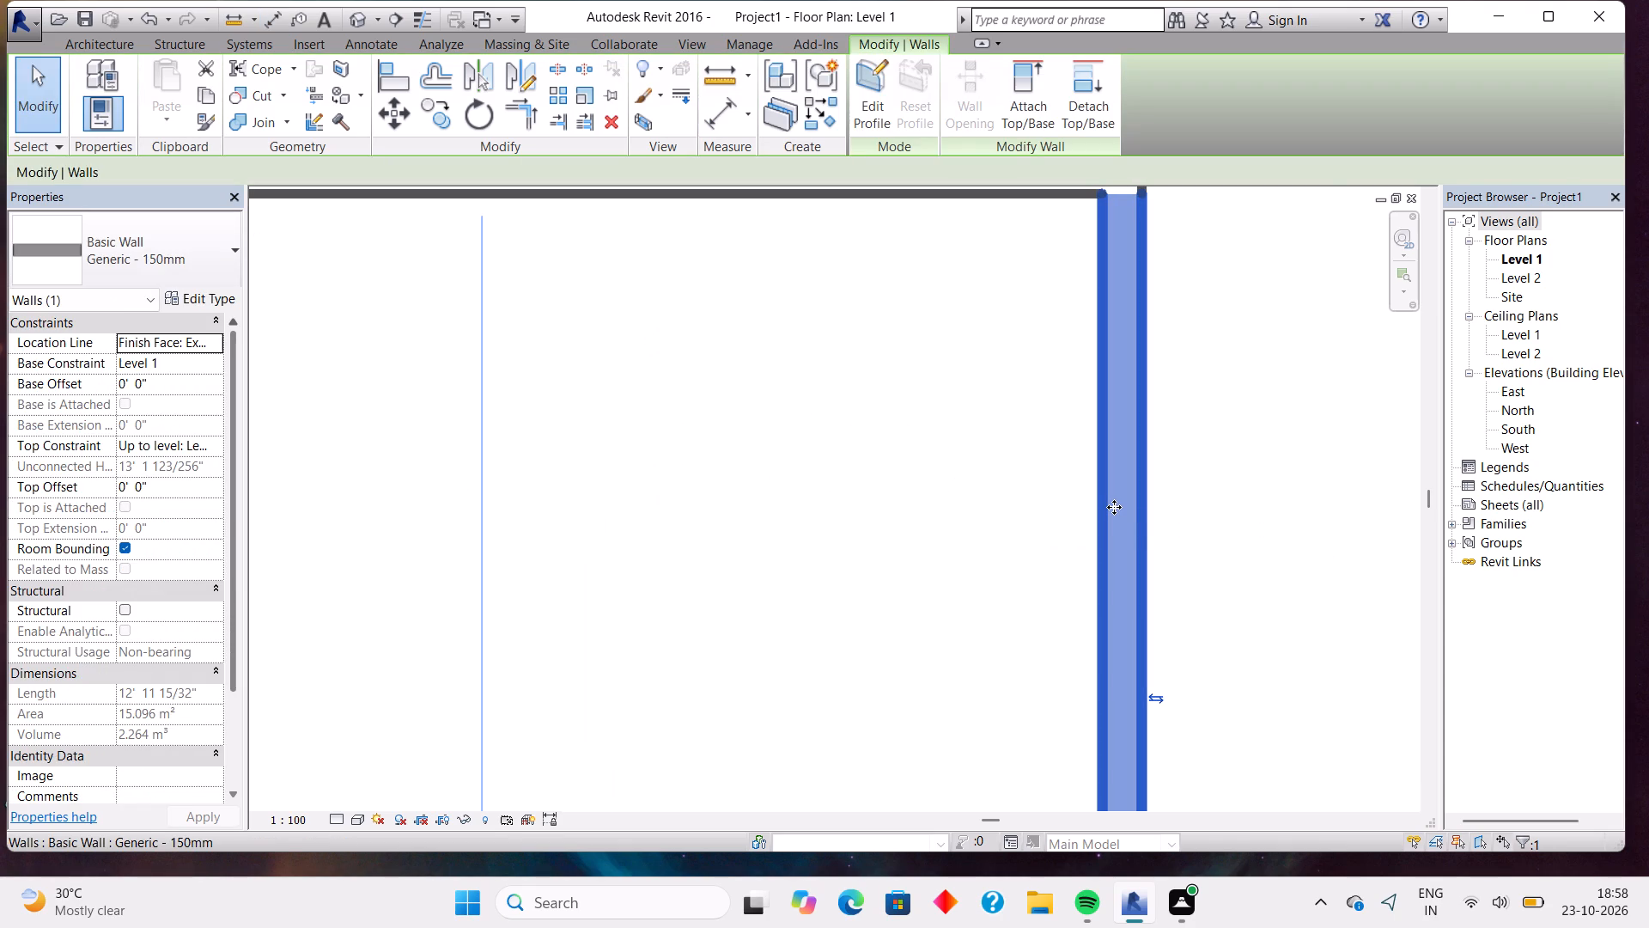
scroll(1114, 507, down, 4)
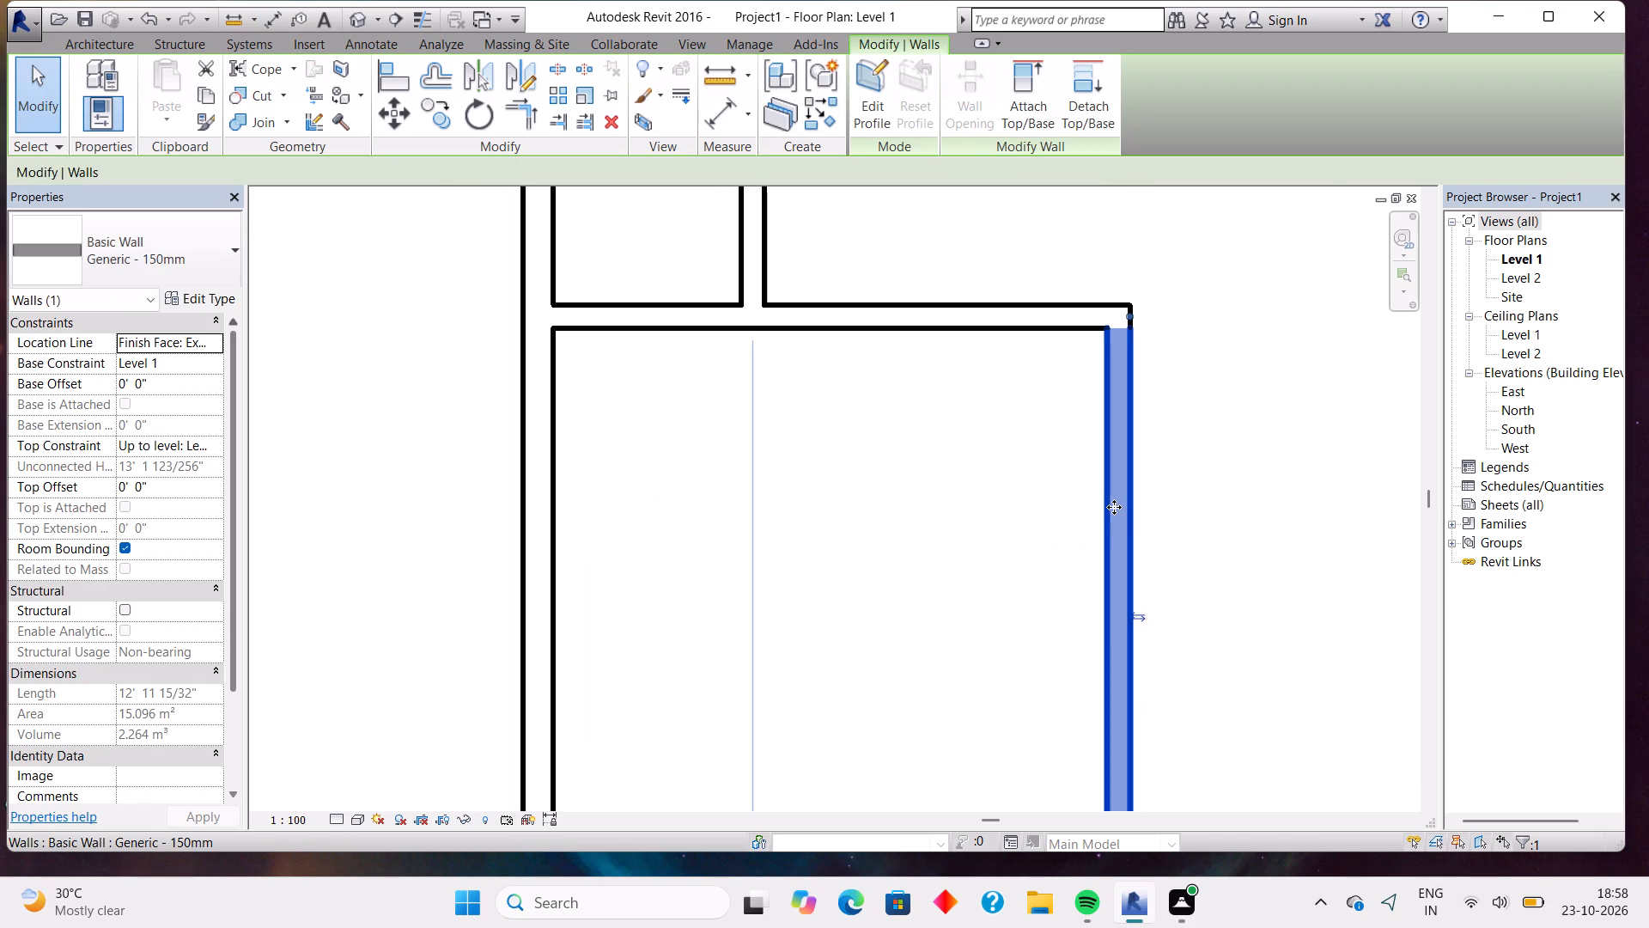
scroll(1114, 507, down, 2)
click(715, 110)
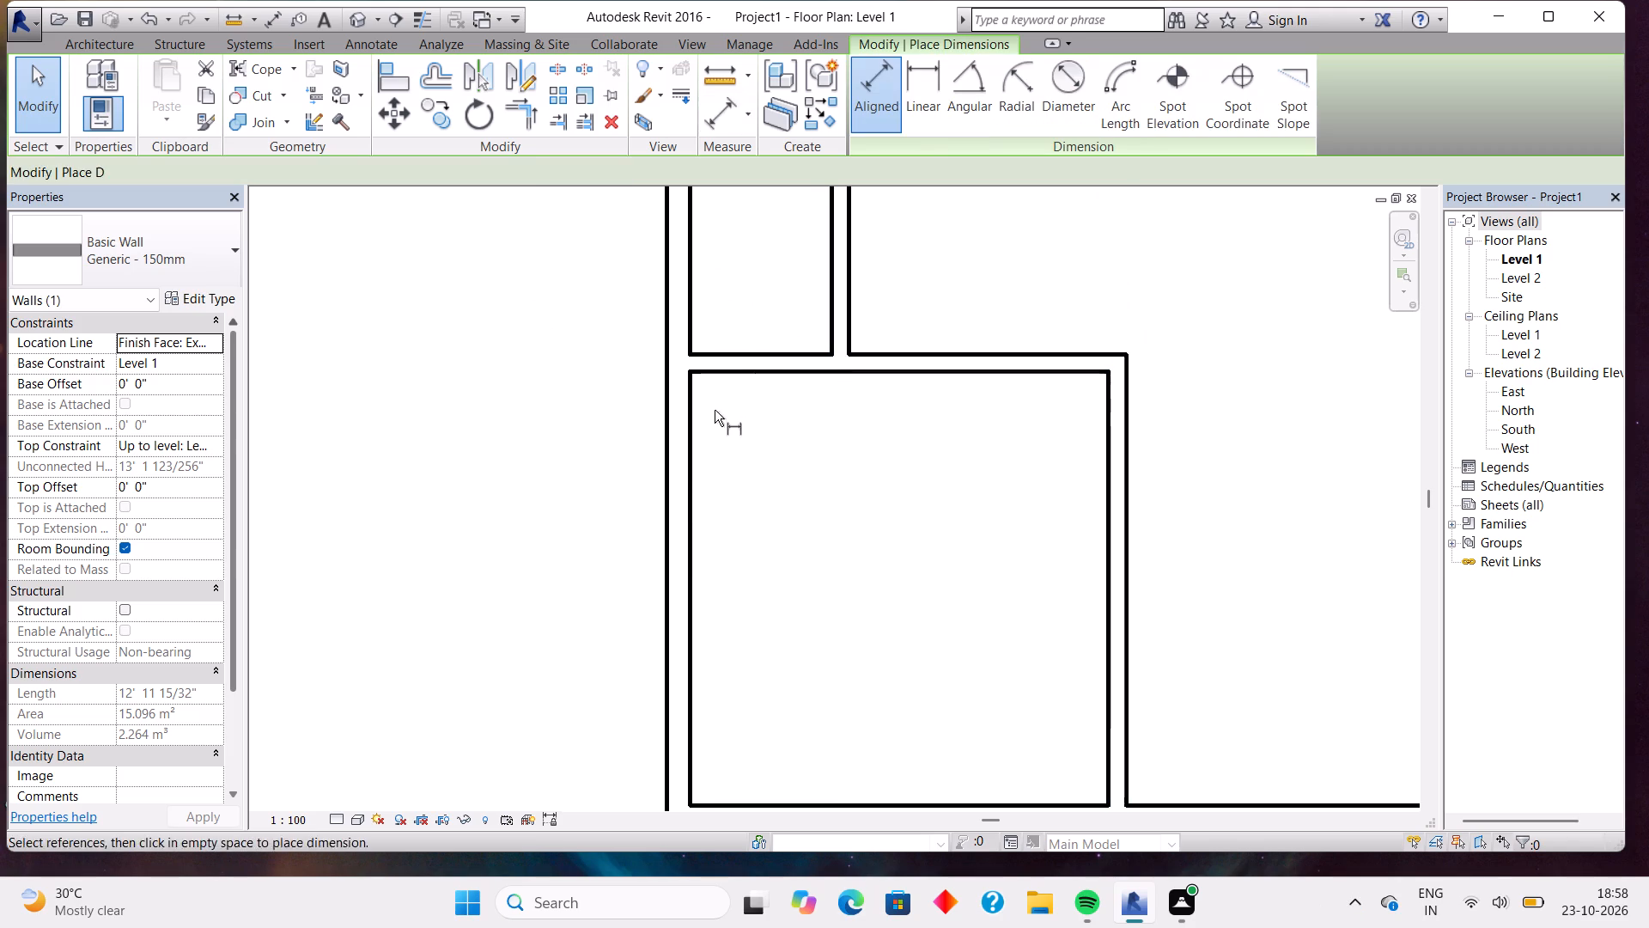
click(685, 490)
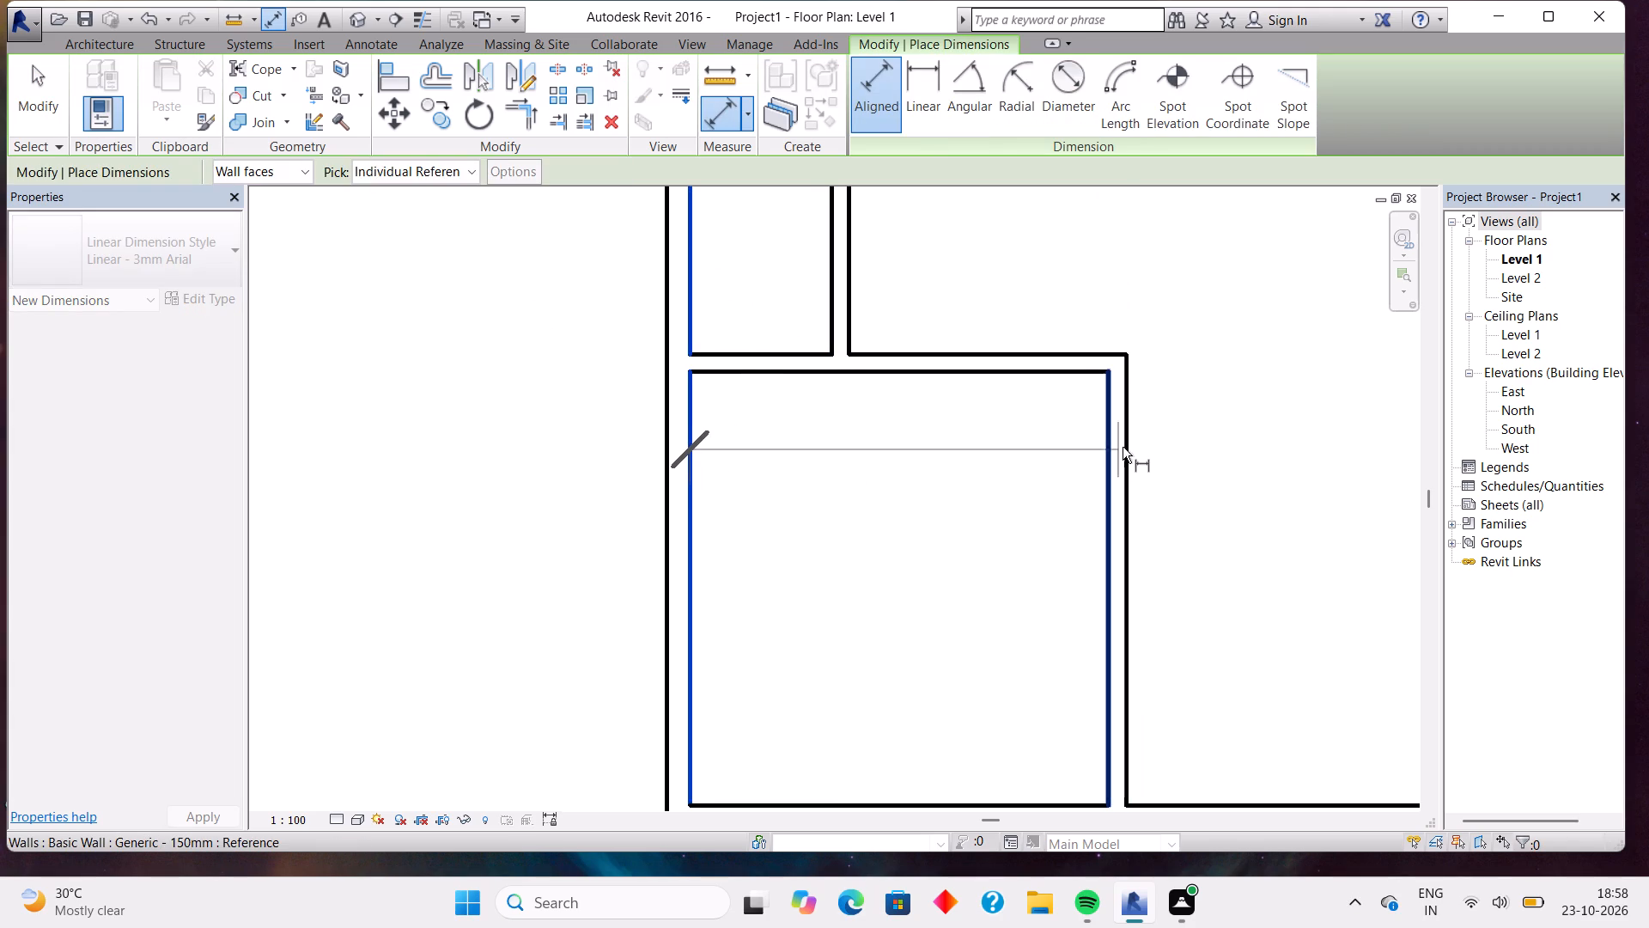
click(1111, 443)
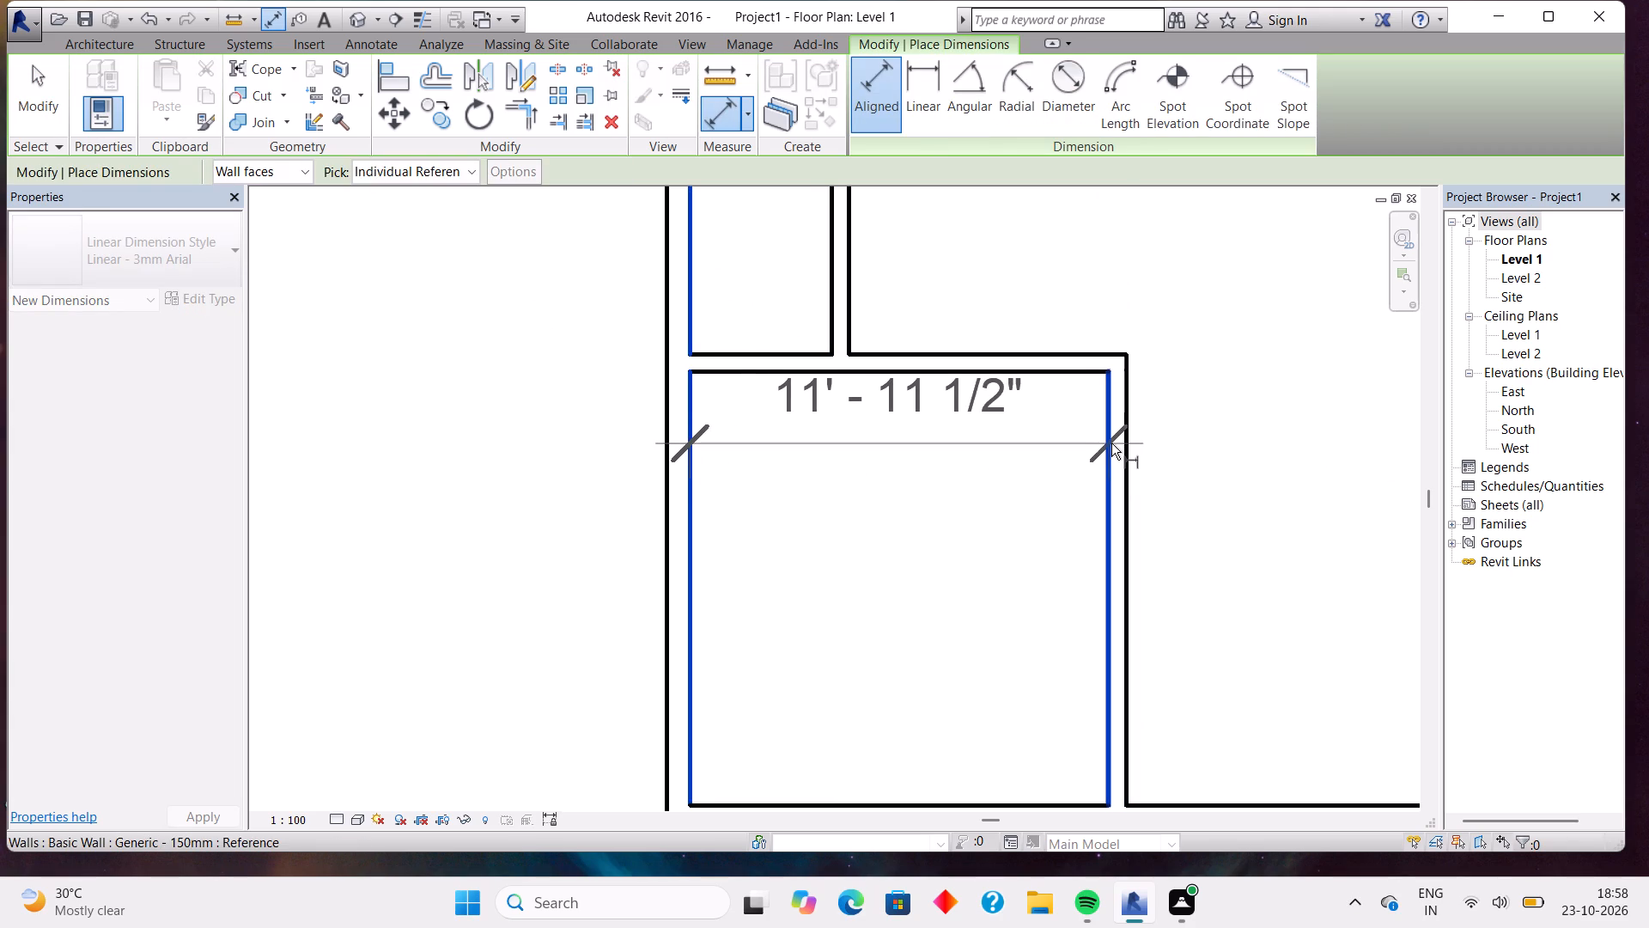
key(Escape)
key(Escape)
Select the southwest room's east wall for another fine position adjustment.
click(1110, 444)
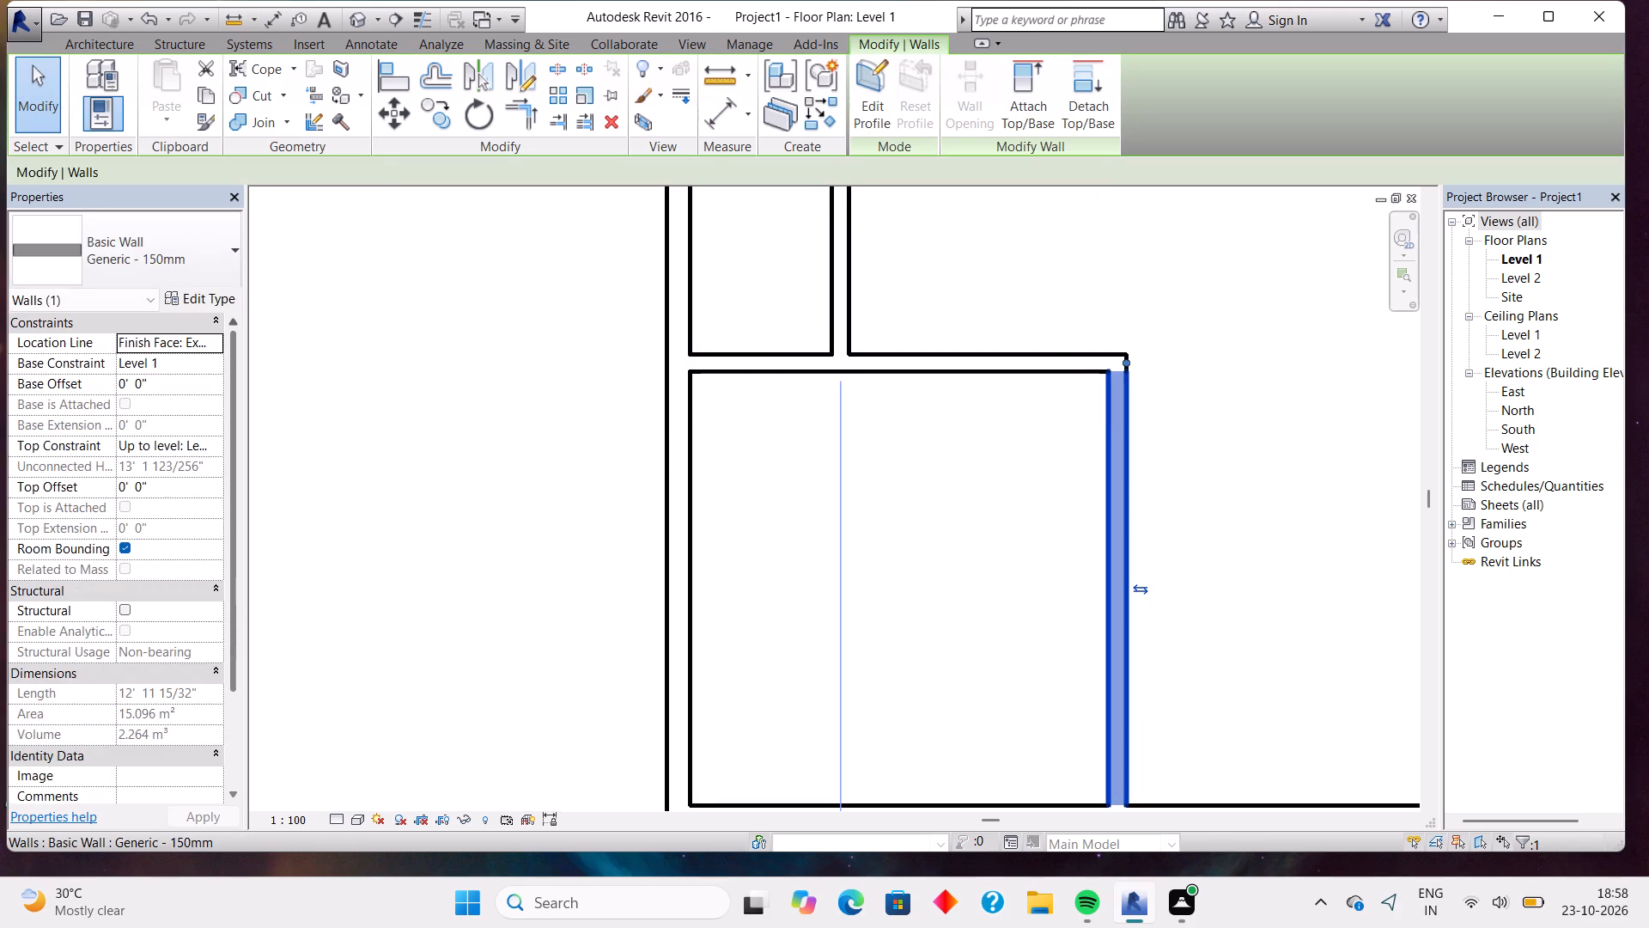
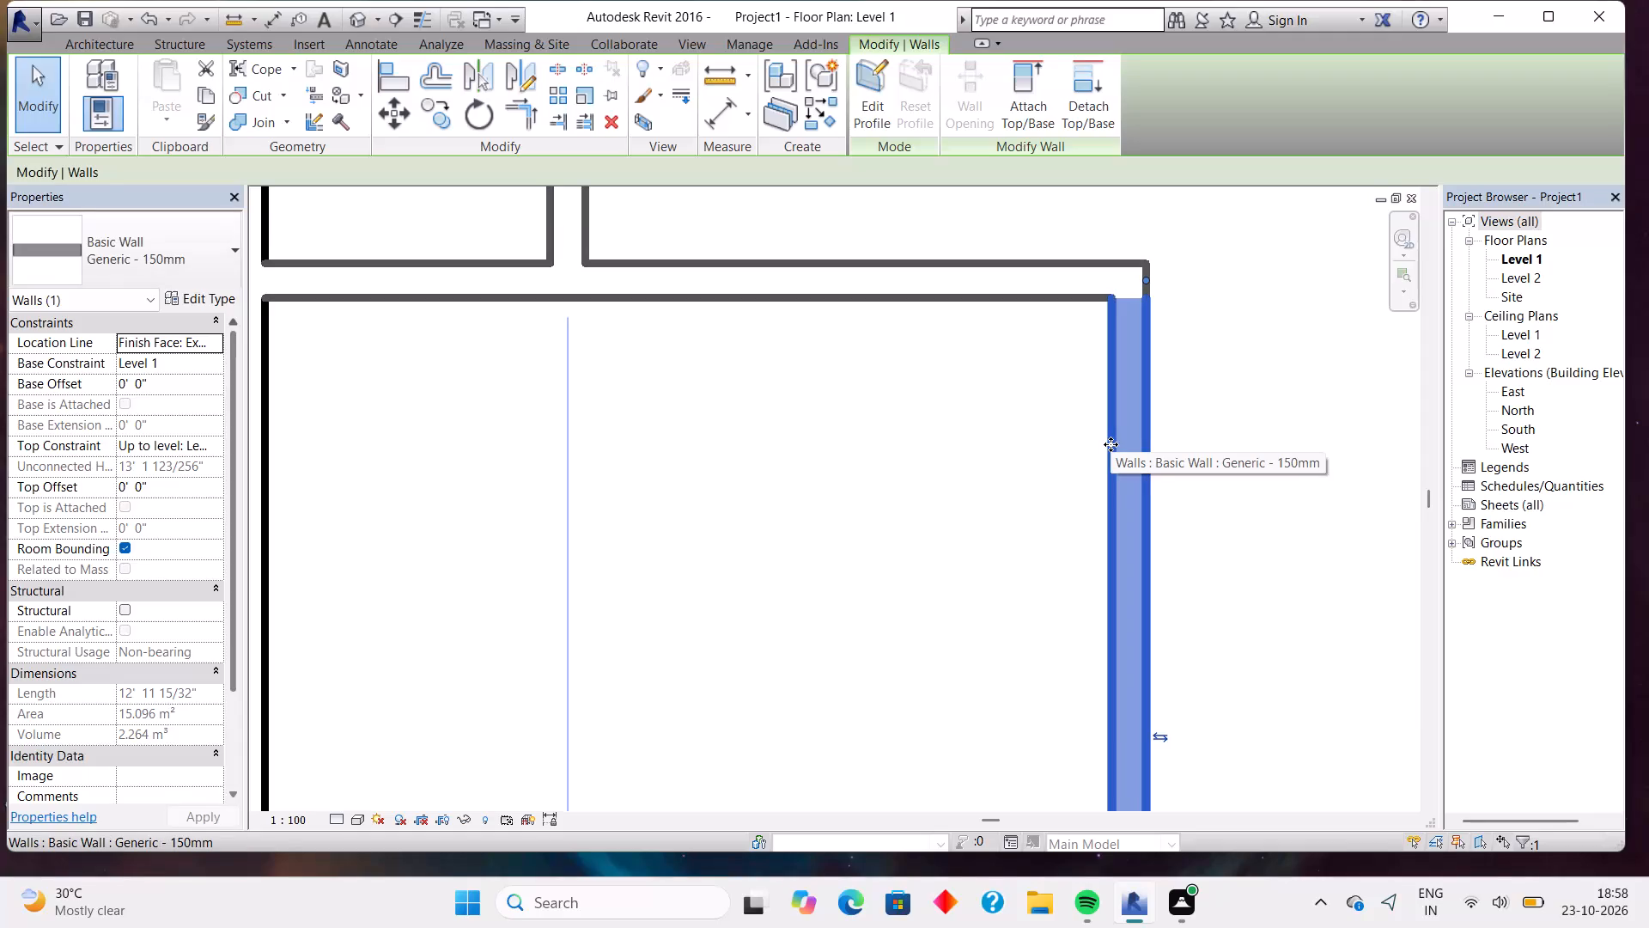
Recheck the southwest room's inner width with an aligned dimension between its west and east wall faces.
click(721, 129)
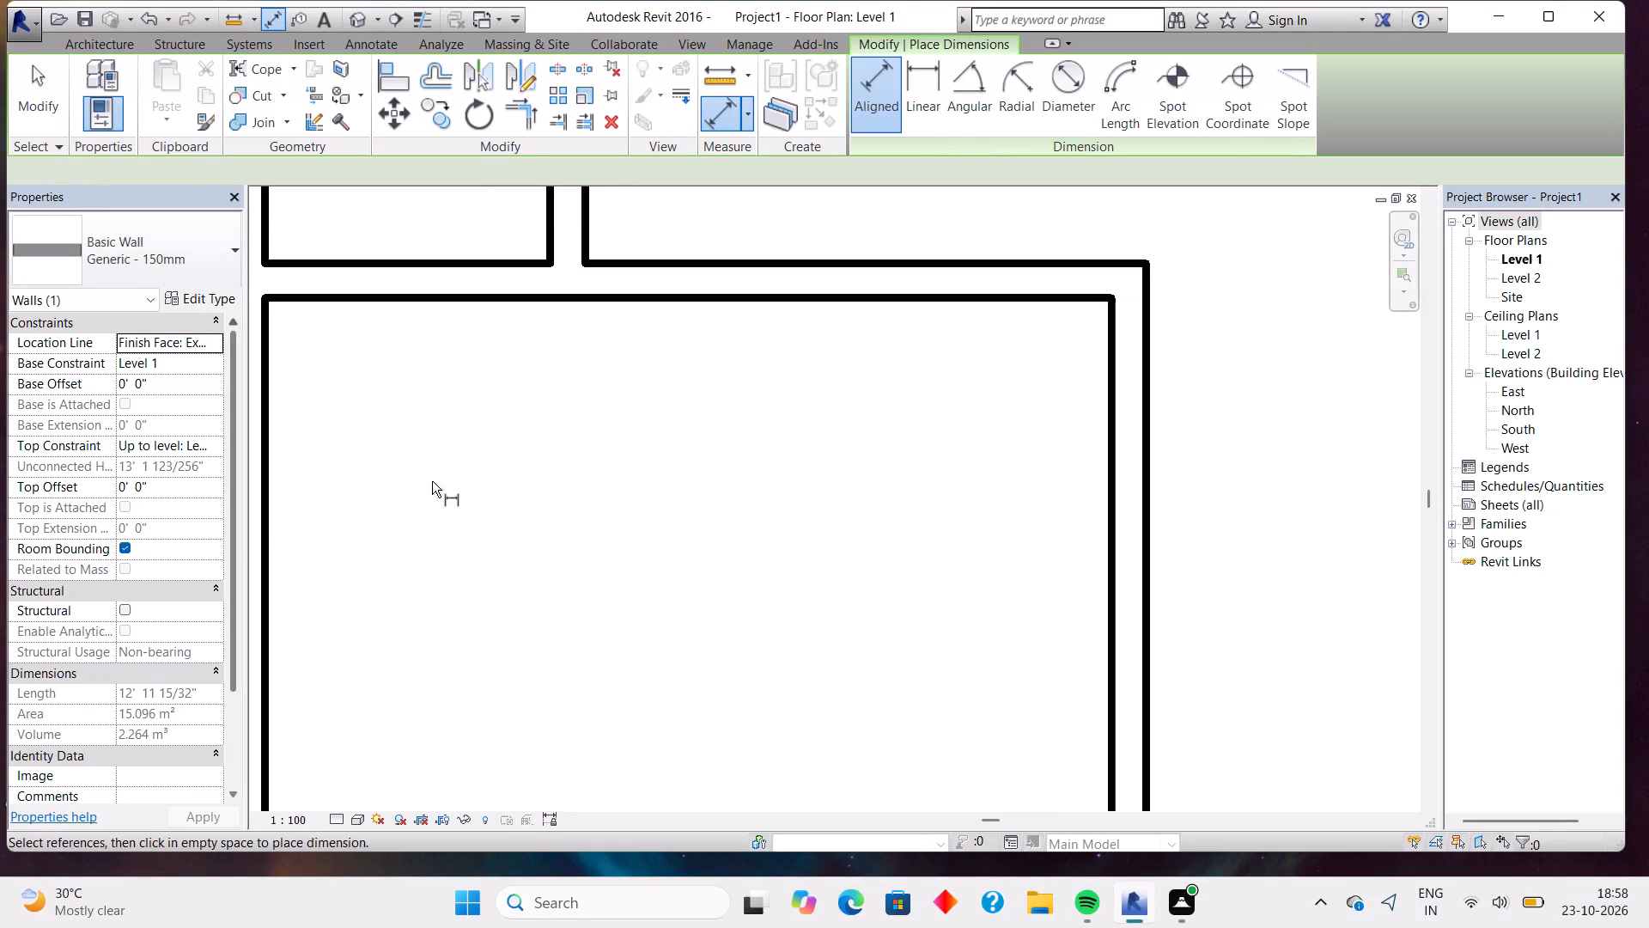
click(268, 497)
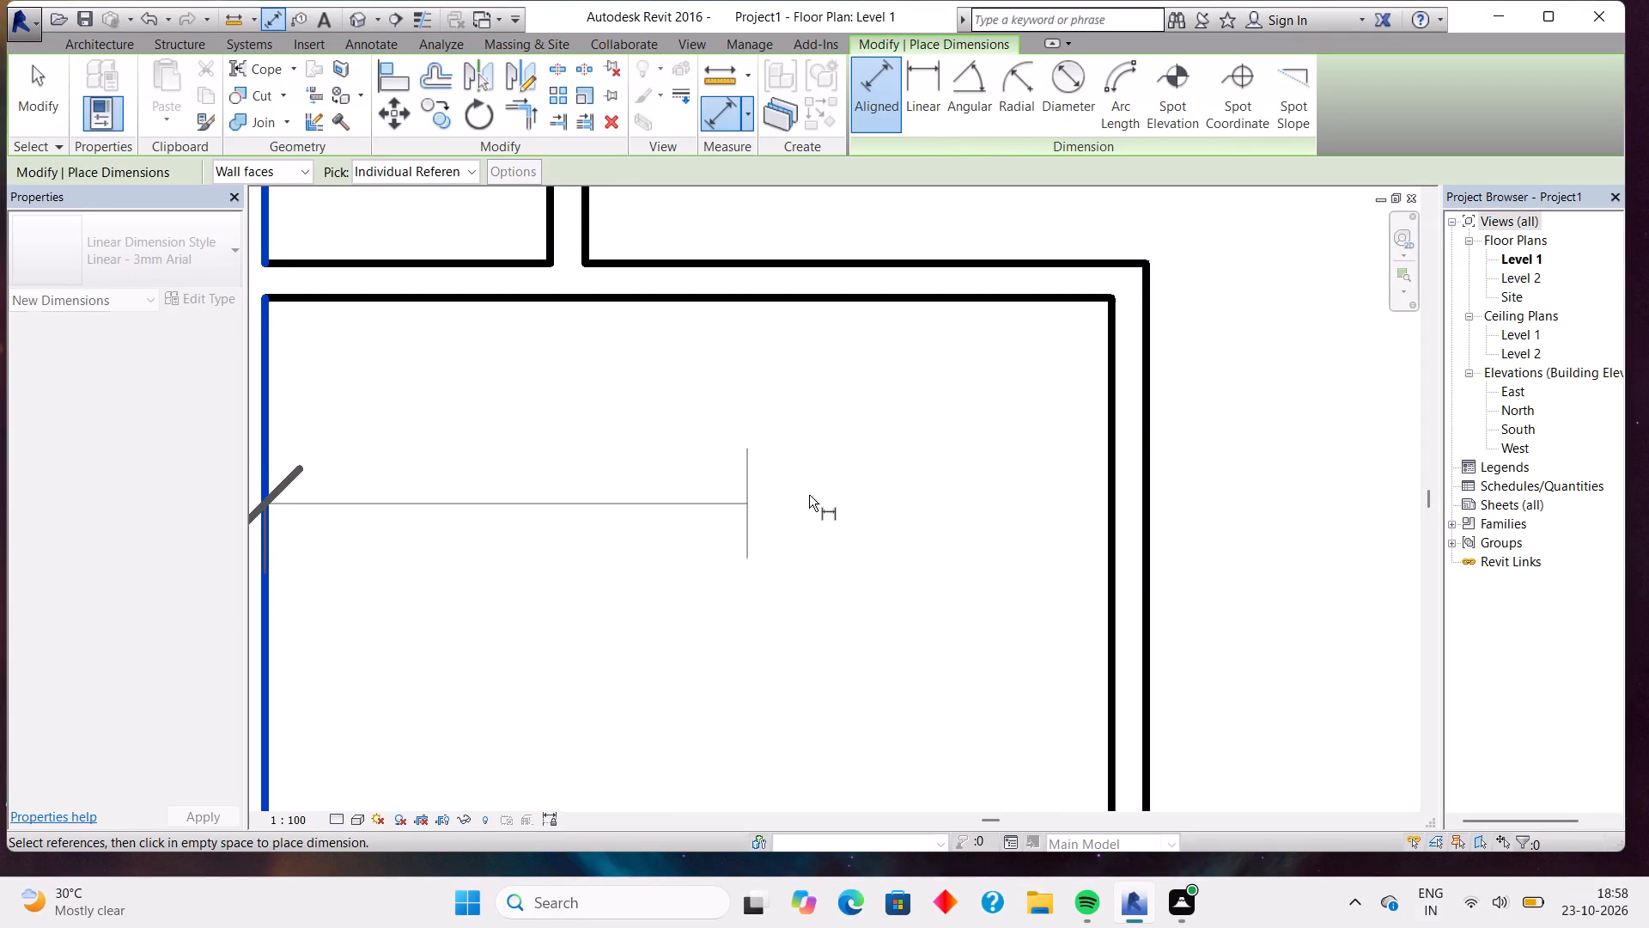
click(1109, 451)
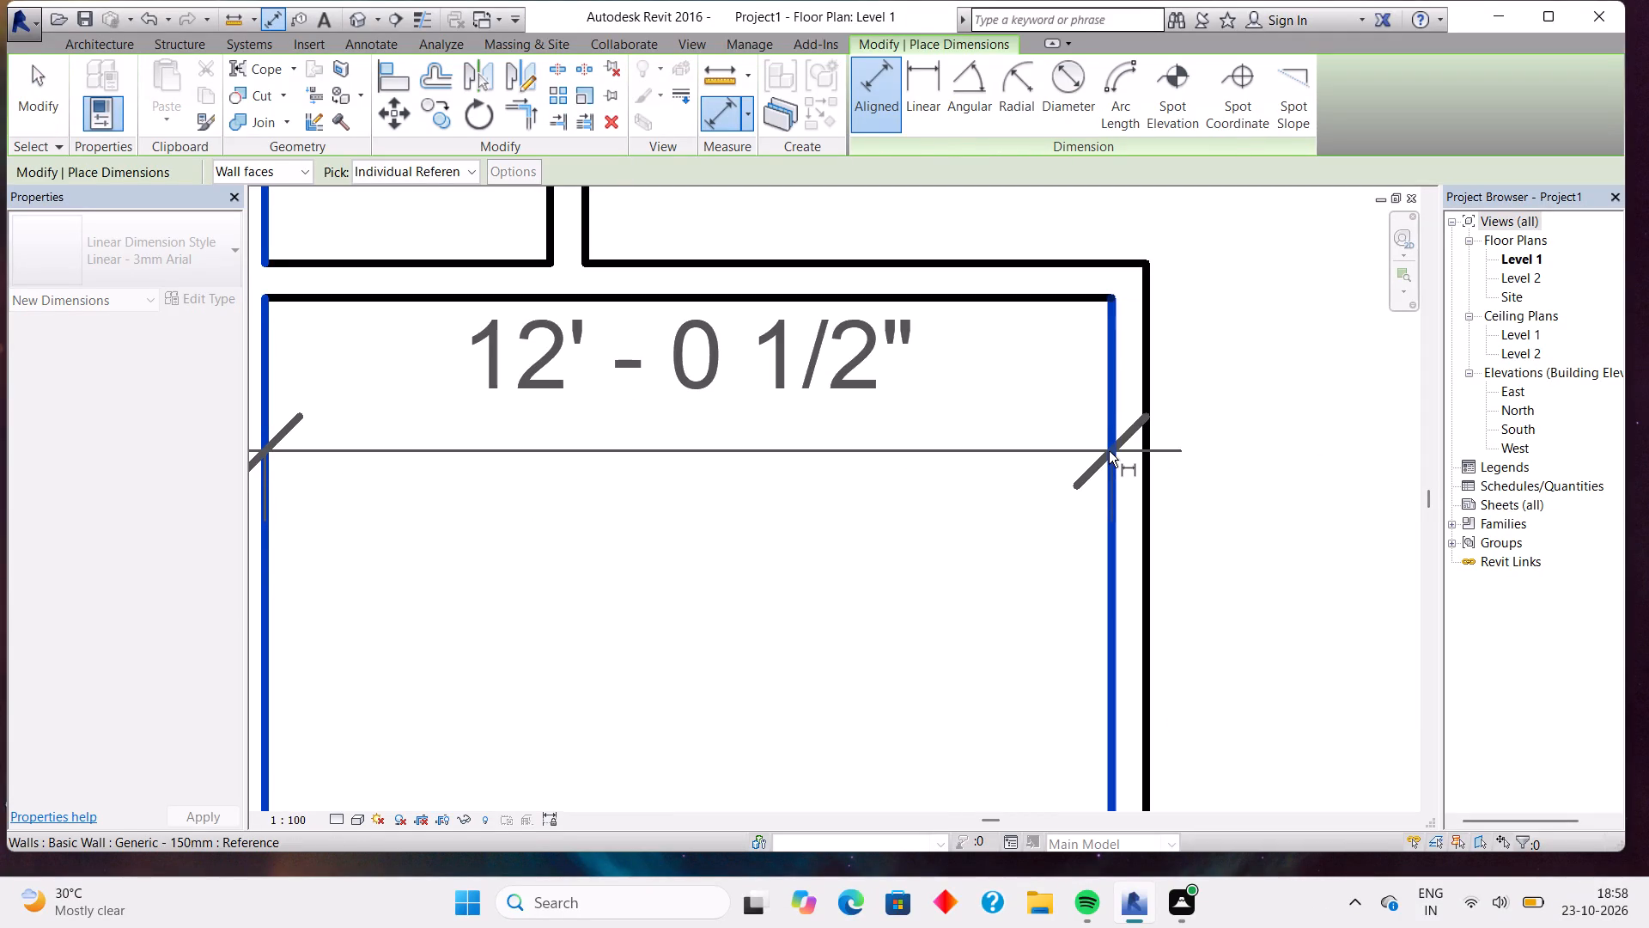
scroll(1109, 451, down, 6)
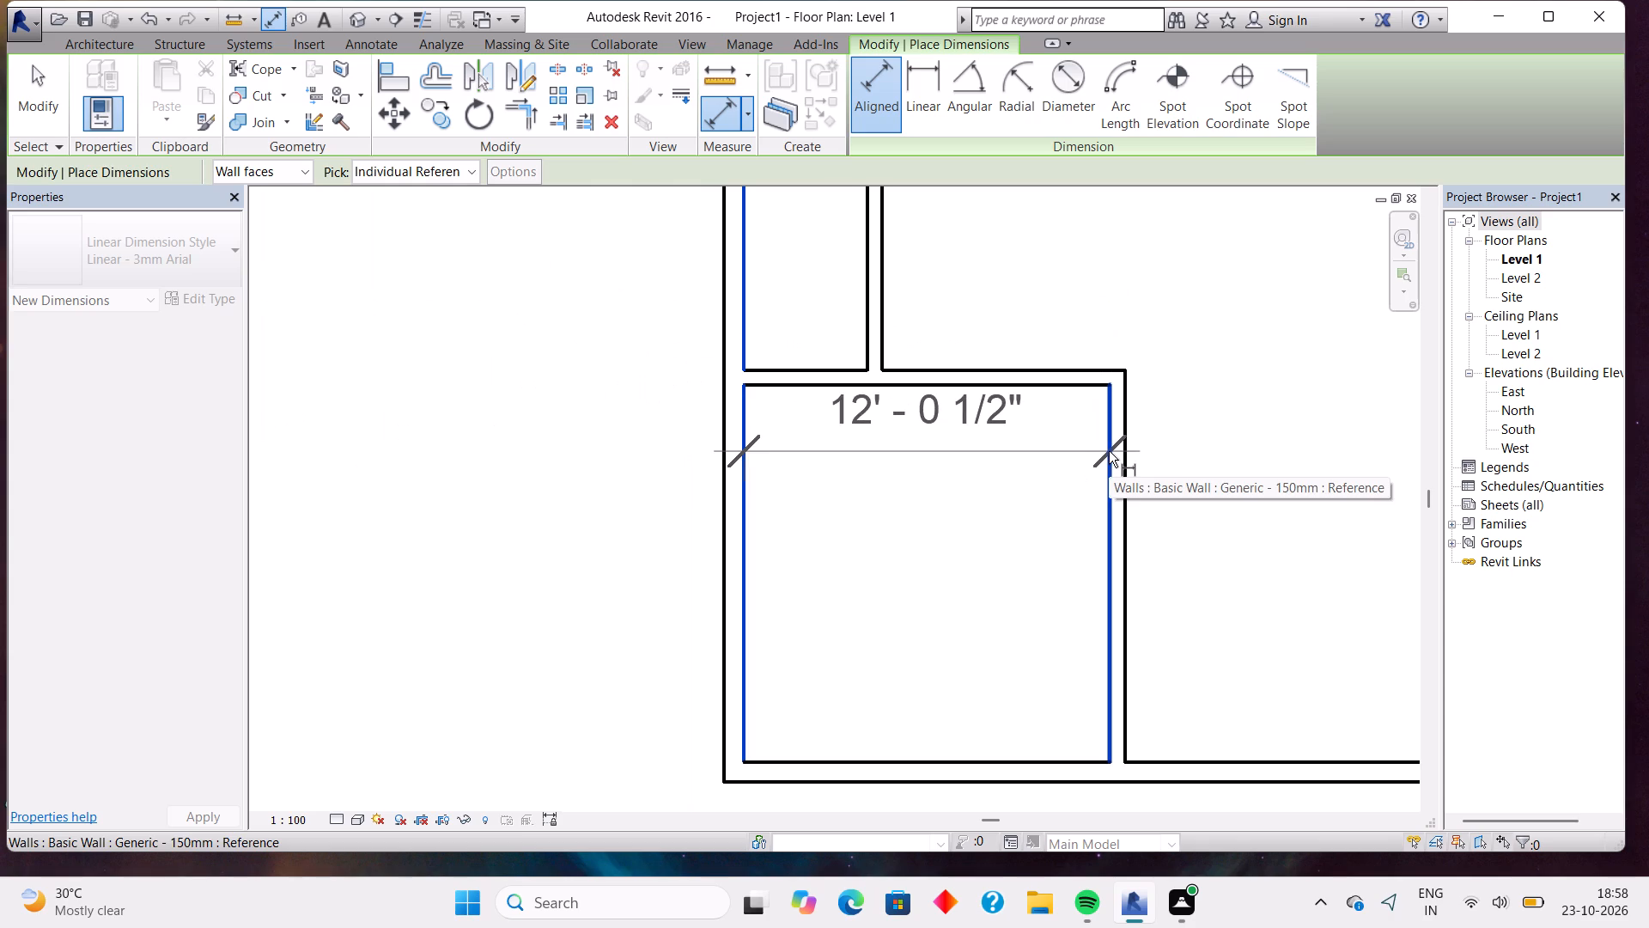
key(Escape)
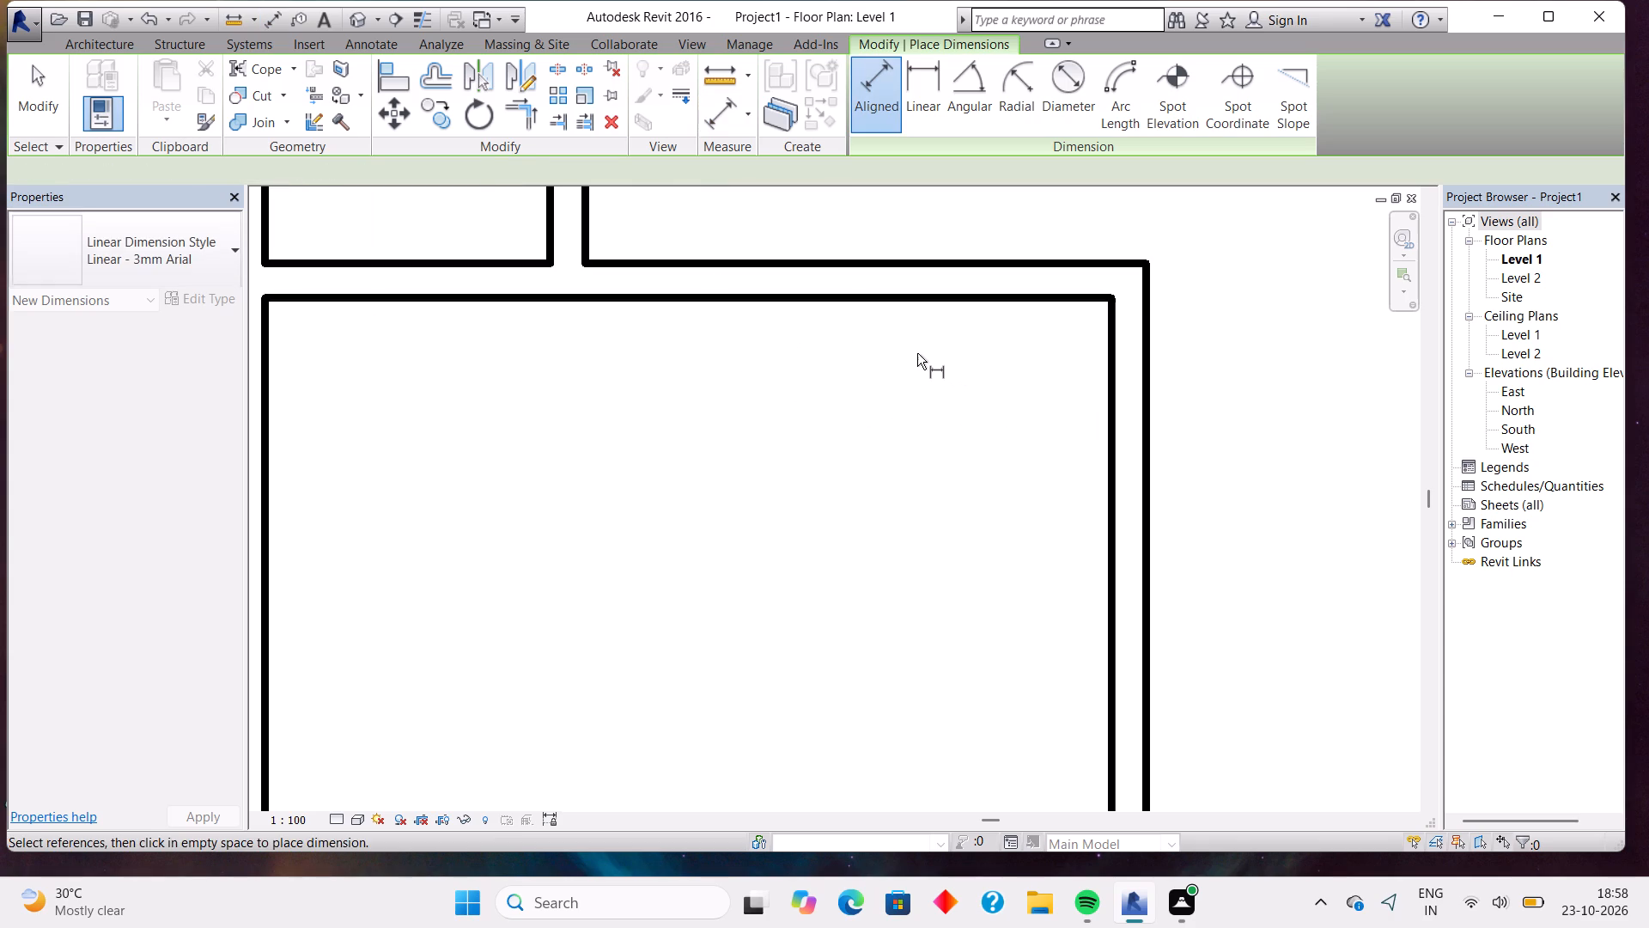
Check the southwest room's inner north-south depth with an aligned dimension between its north and south wall faces.
click(893, 302)
middle_drag(883, 607, 838, 299)
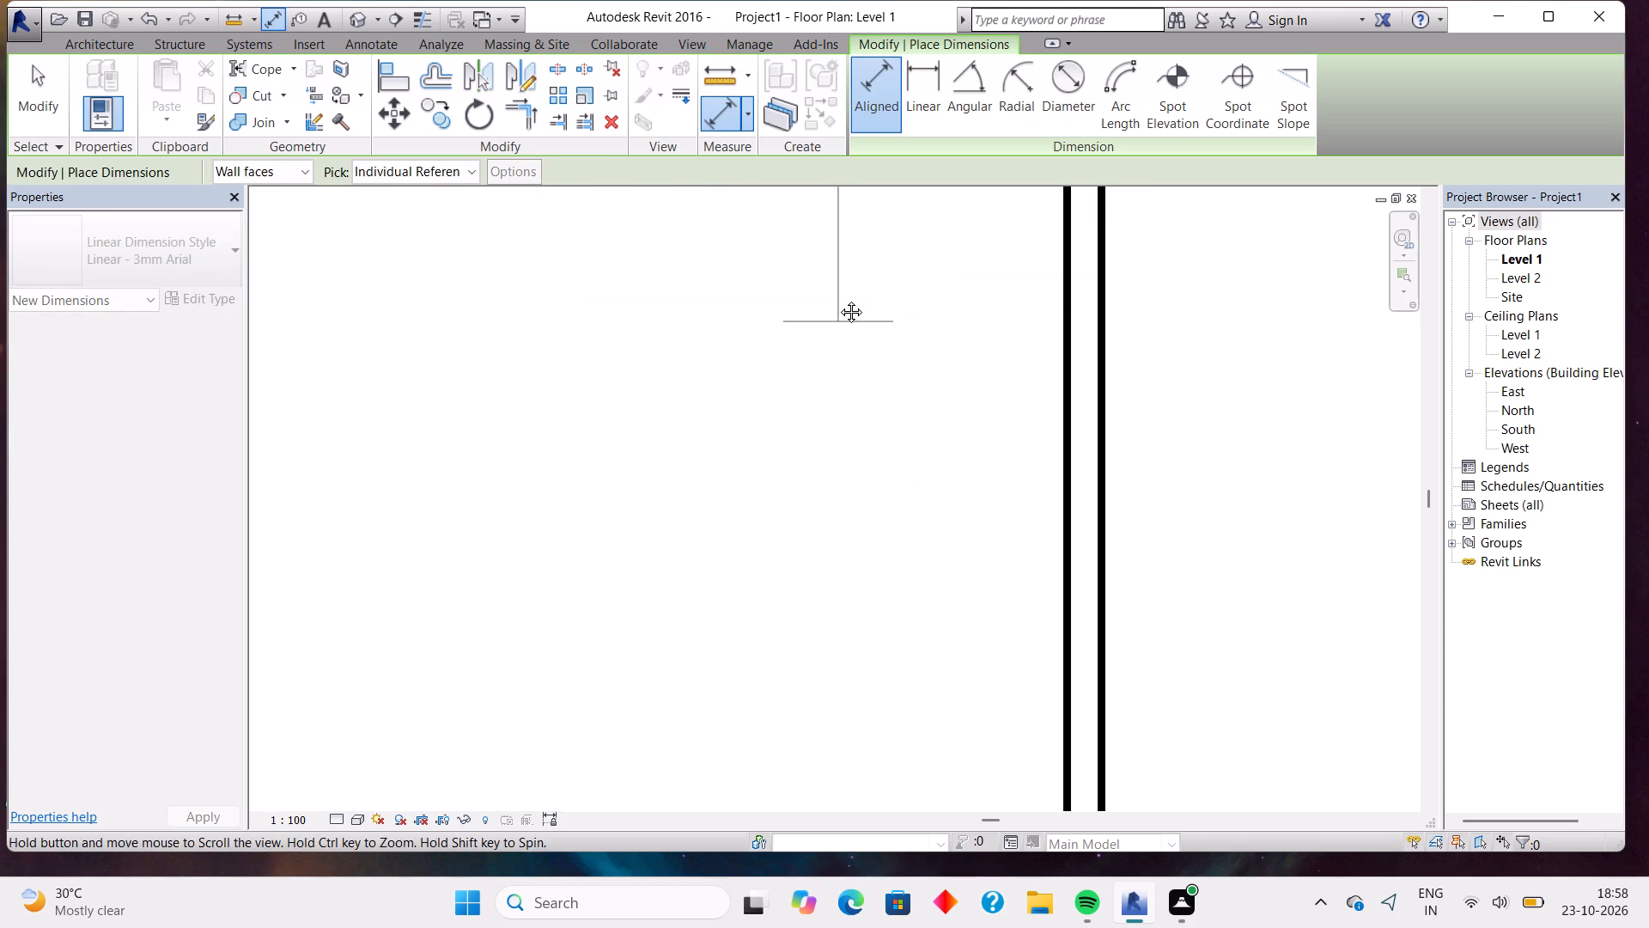
middle_drag(838, 299, 838, 296)
scroll(837, 297, down, 7)
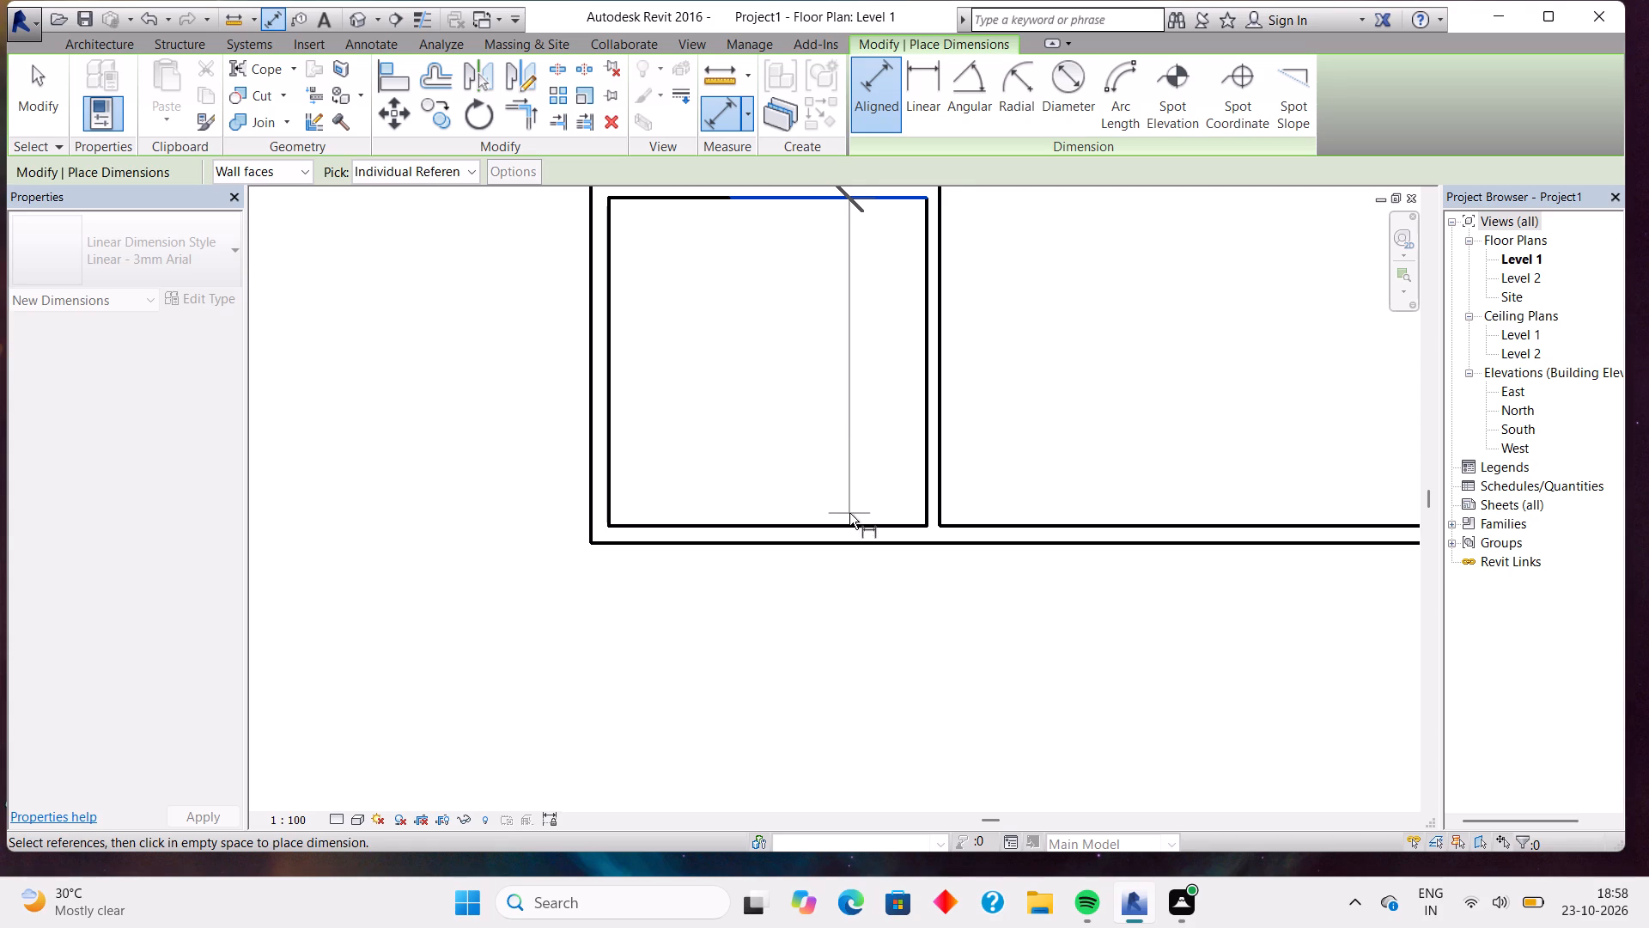
click(845, 522)
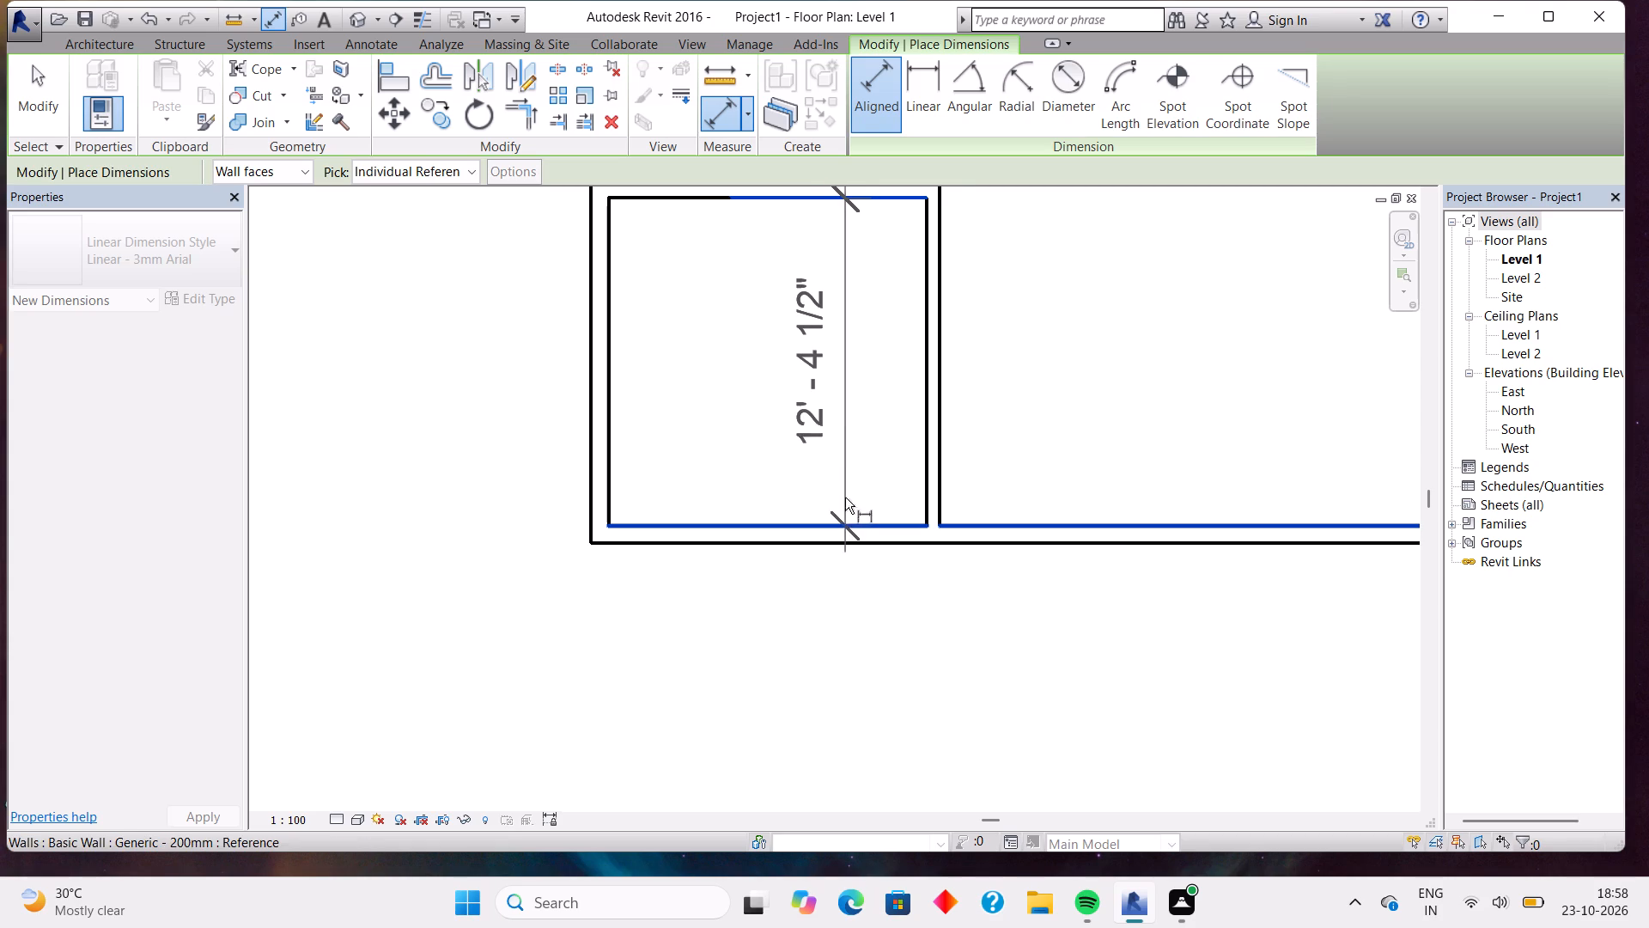
scroll(827, 357, down, 5)
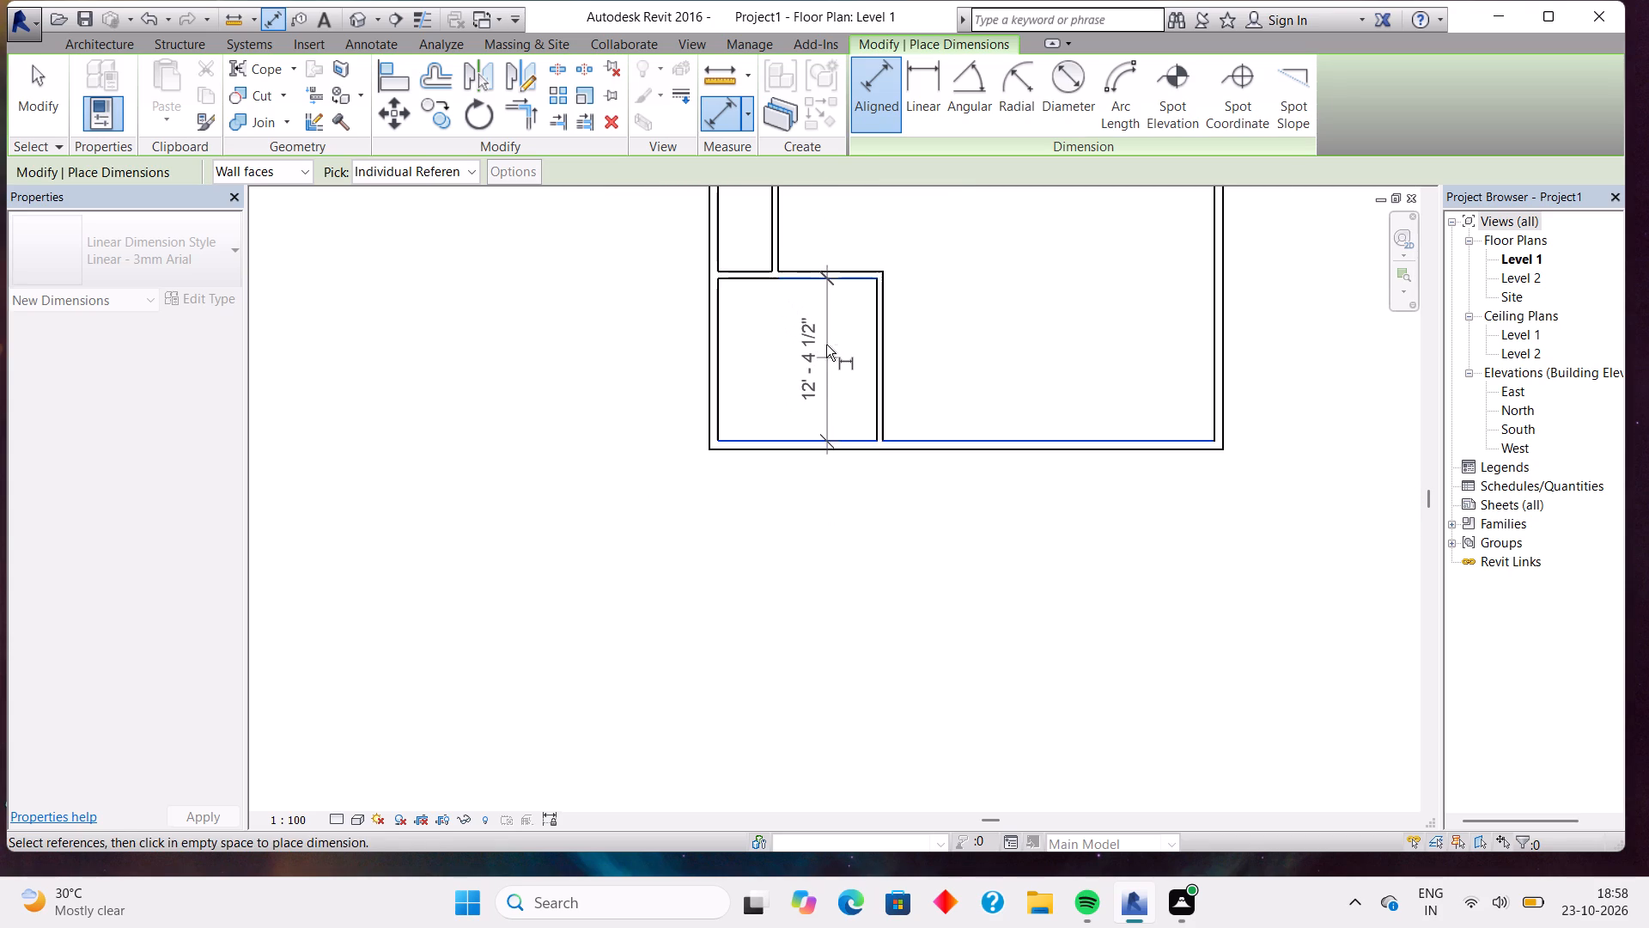
middle_drag(820, 312, 792, 430)
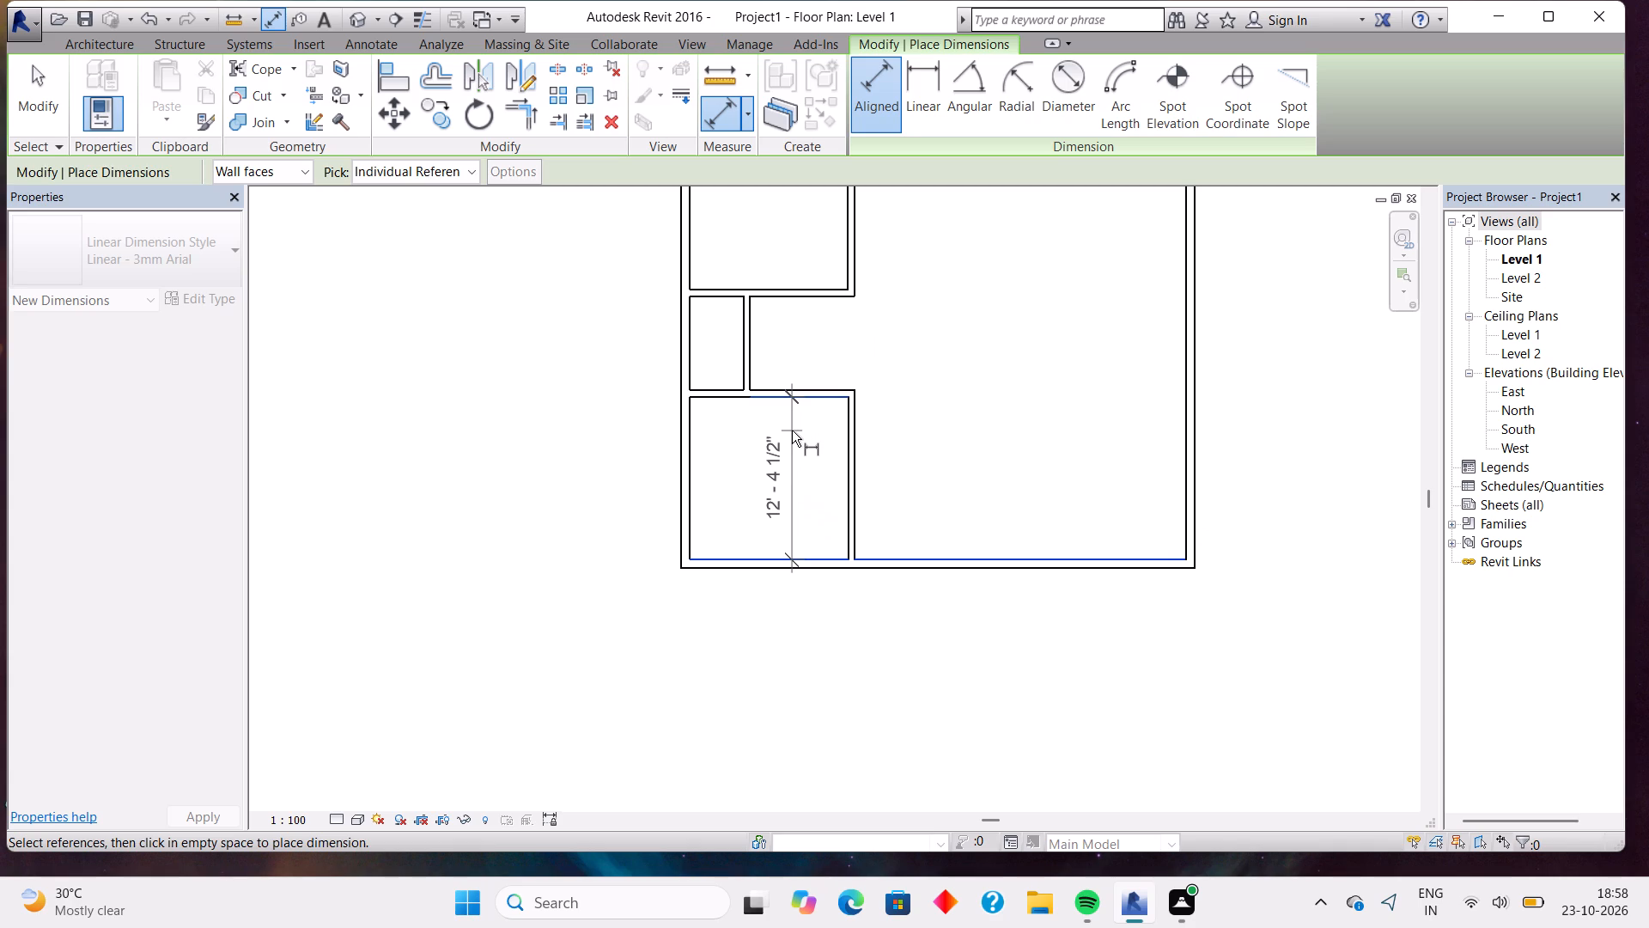
scroll(792, 430, up, 2)
scroll(792, 430, down, 1)
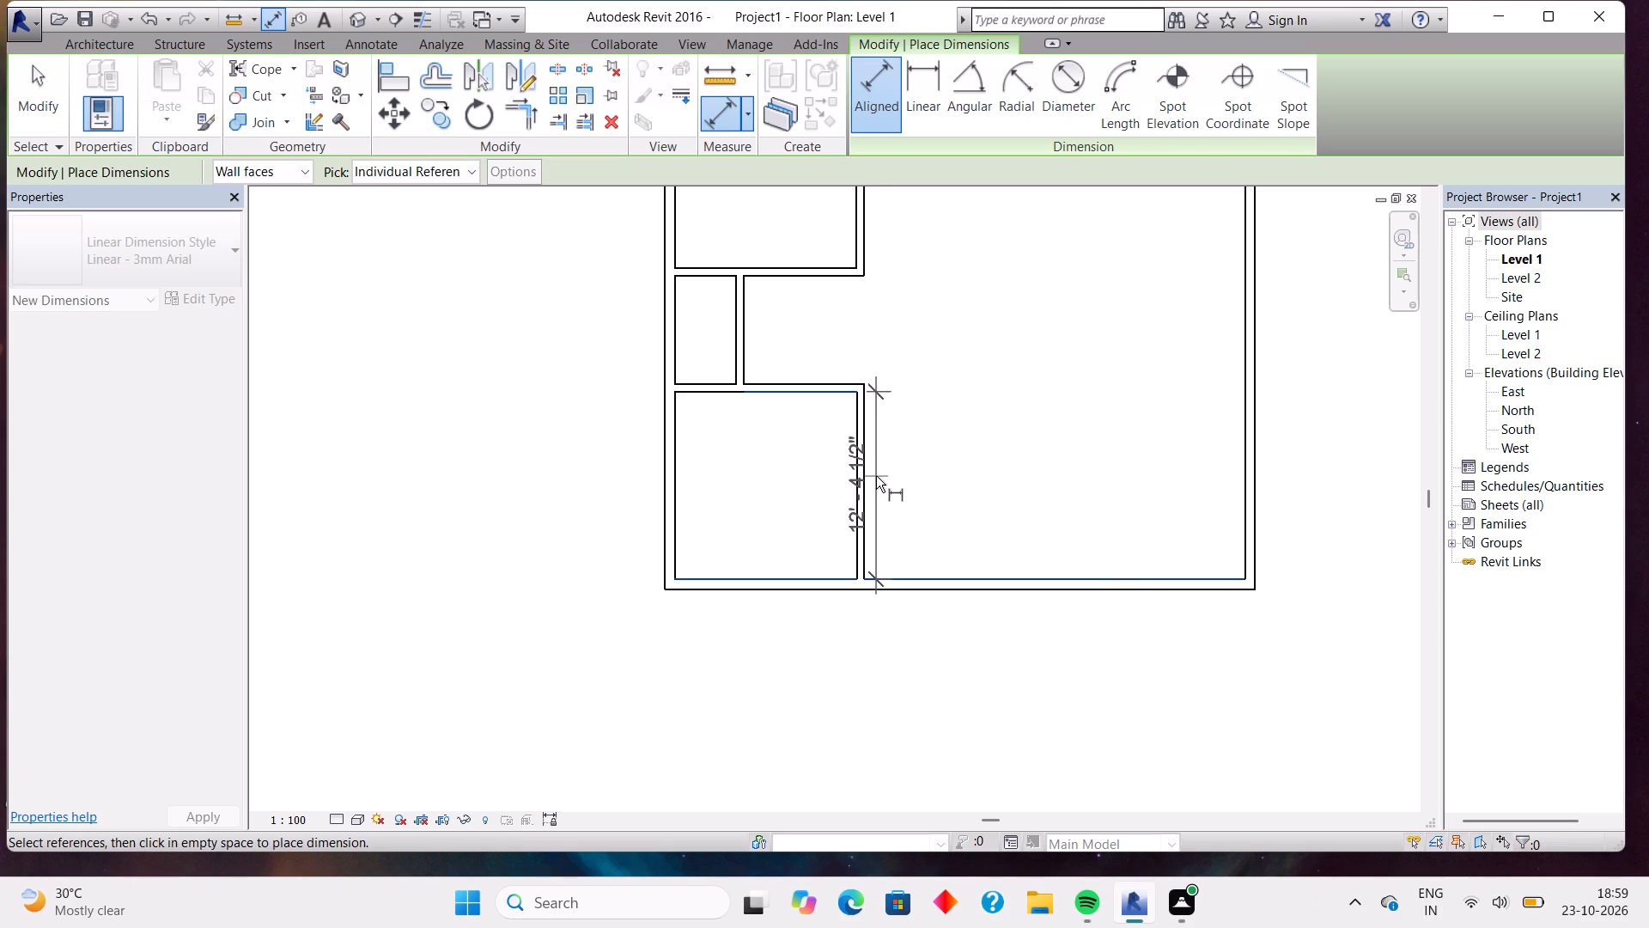
key(grave)
key(Escape)
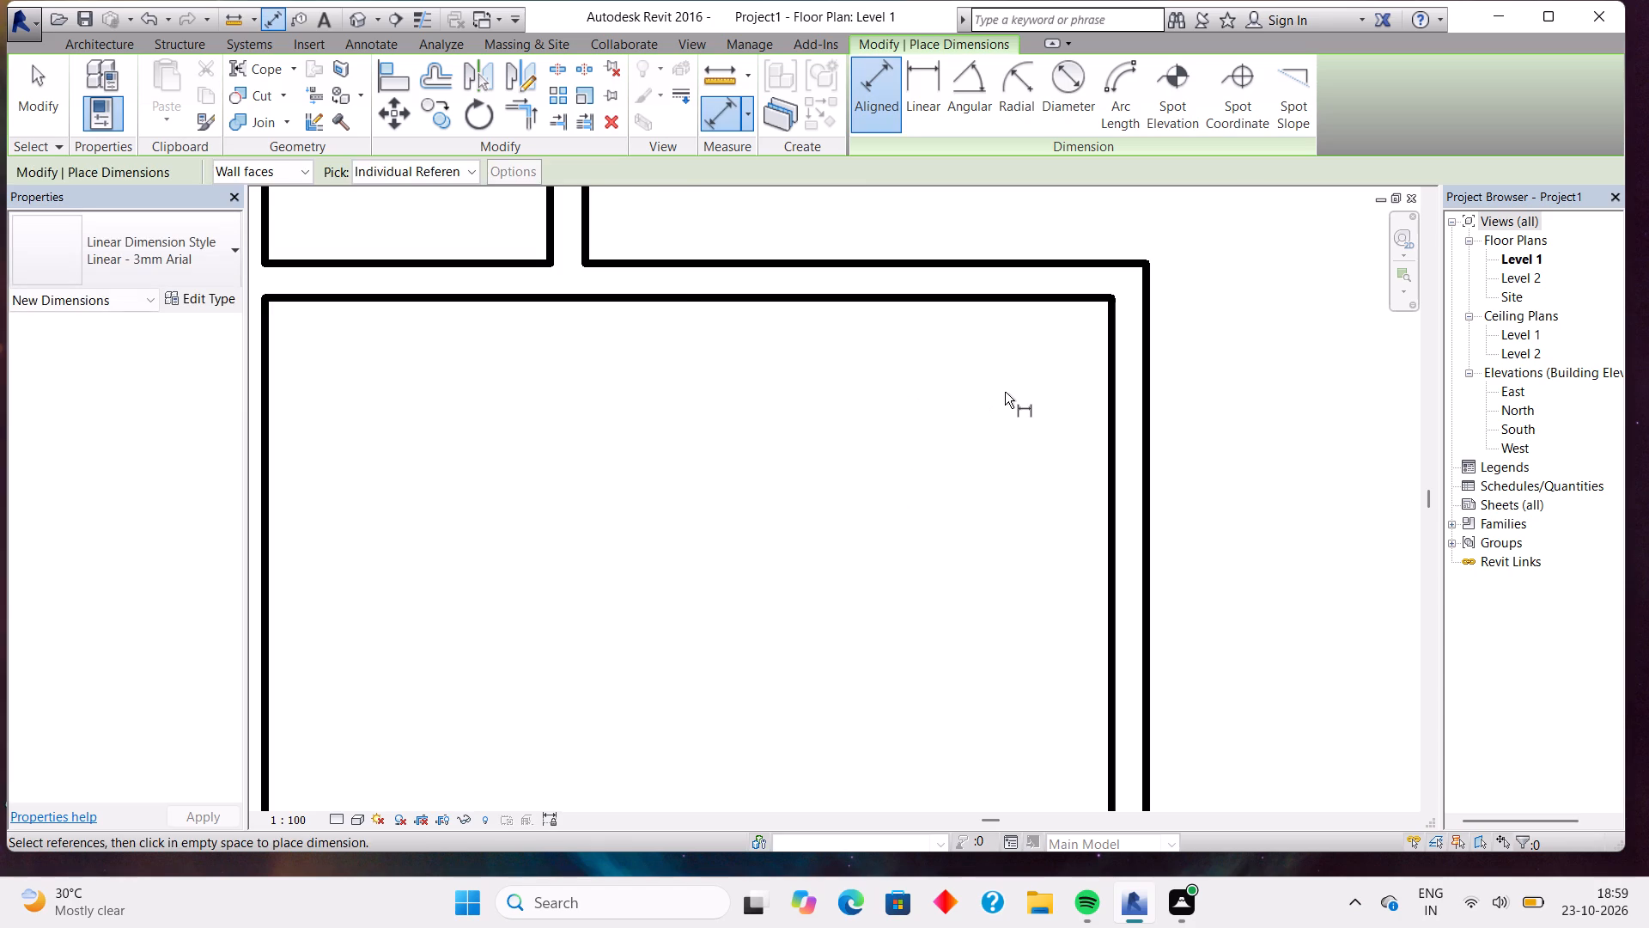
Draw Generic - 150mm walls from the southwest room's northeast corner, 12'-0" east and south to the exterior wall, enclosing a second south room.
scroll(1005, 392, down, 5)
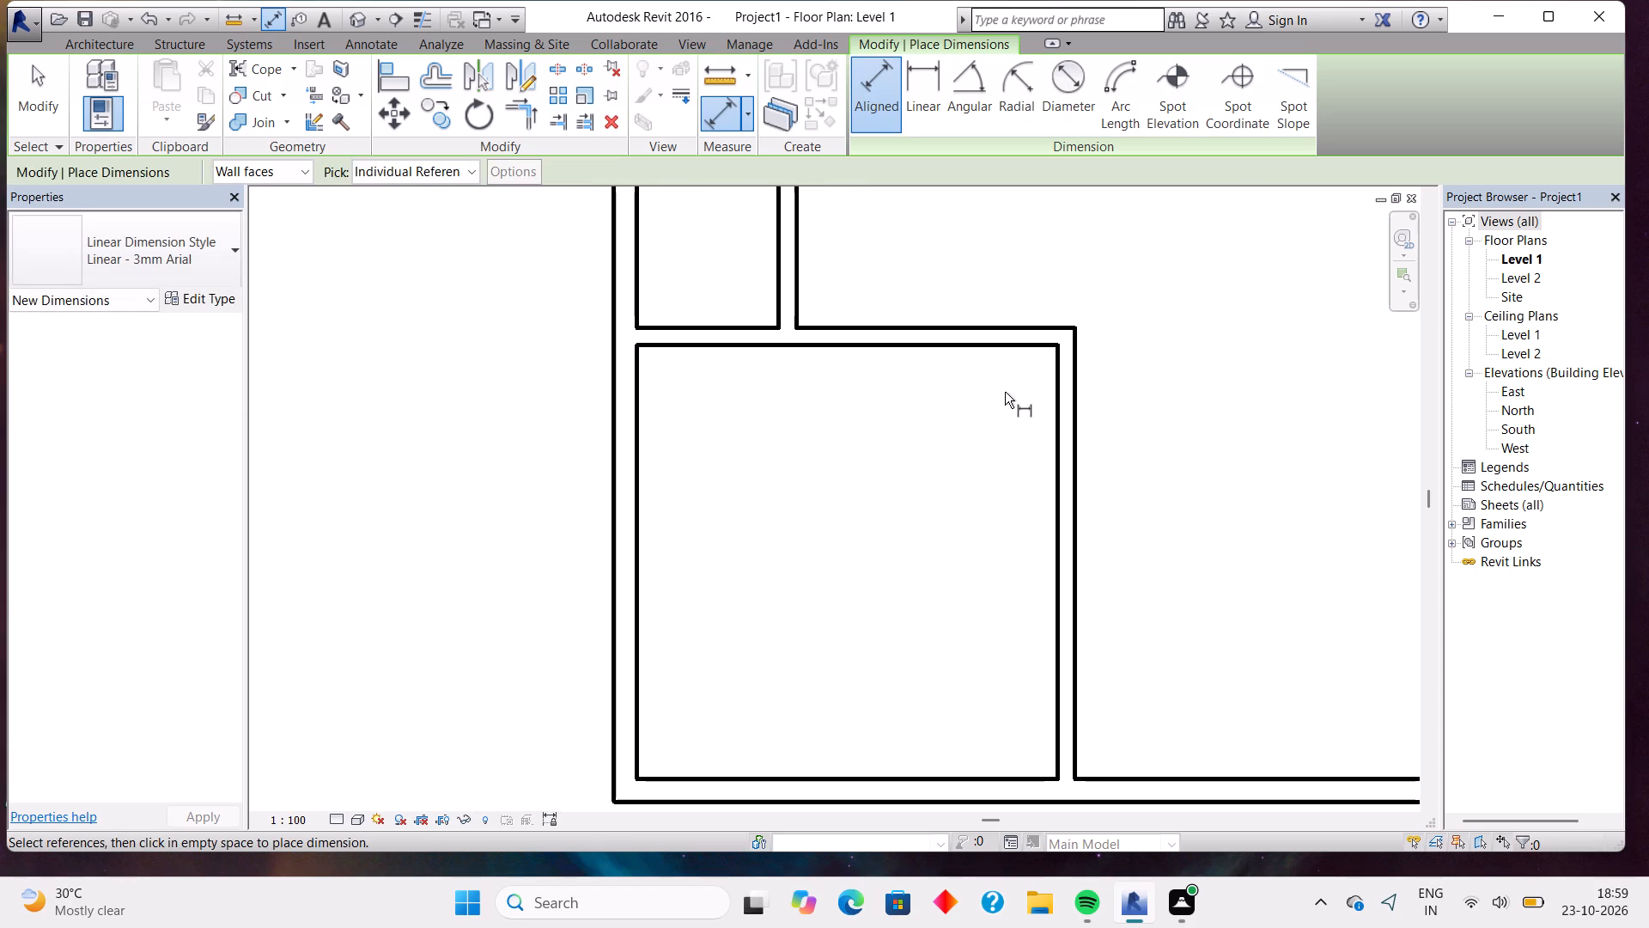
middle_drag(1177, 457, 1157, 455)
middle_drag(1146, 455, 924, 392)
scroll(924, 392, down, 3)
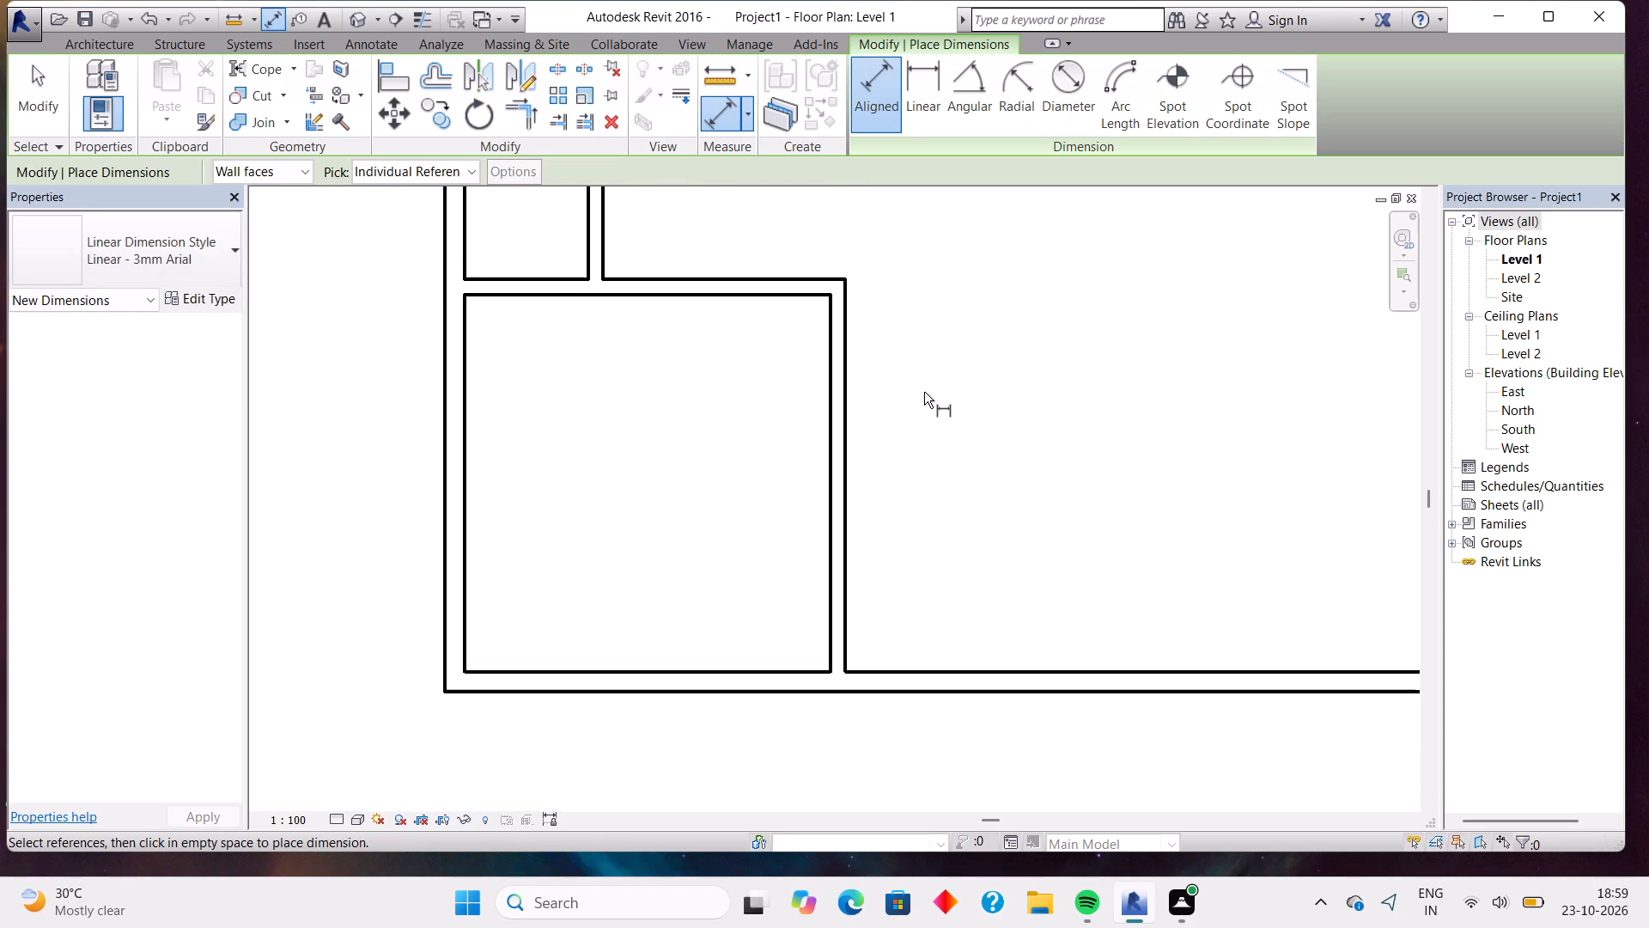
scroll(1069, 336, down, 1)
middle_drag(1069, 336, 995, 471)
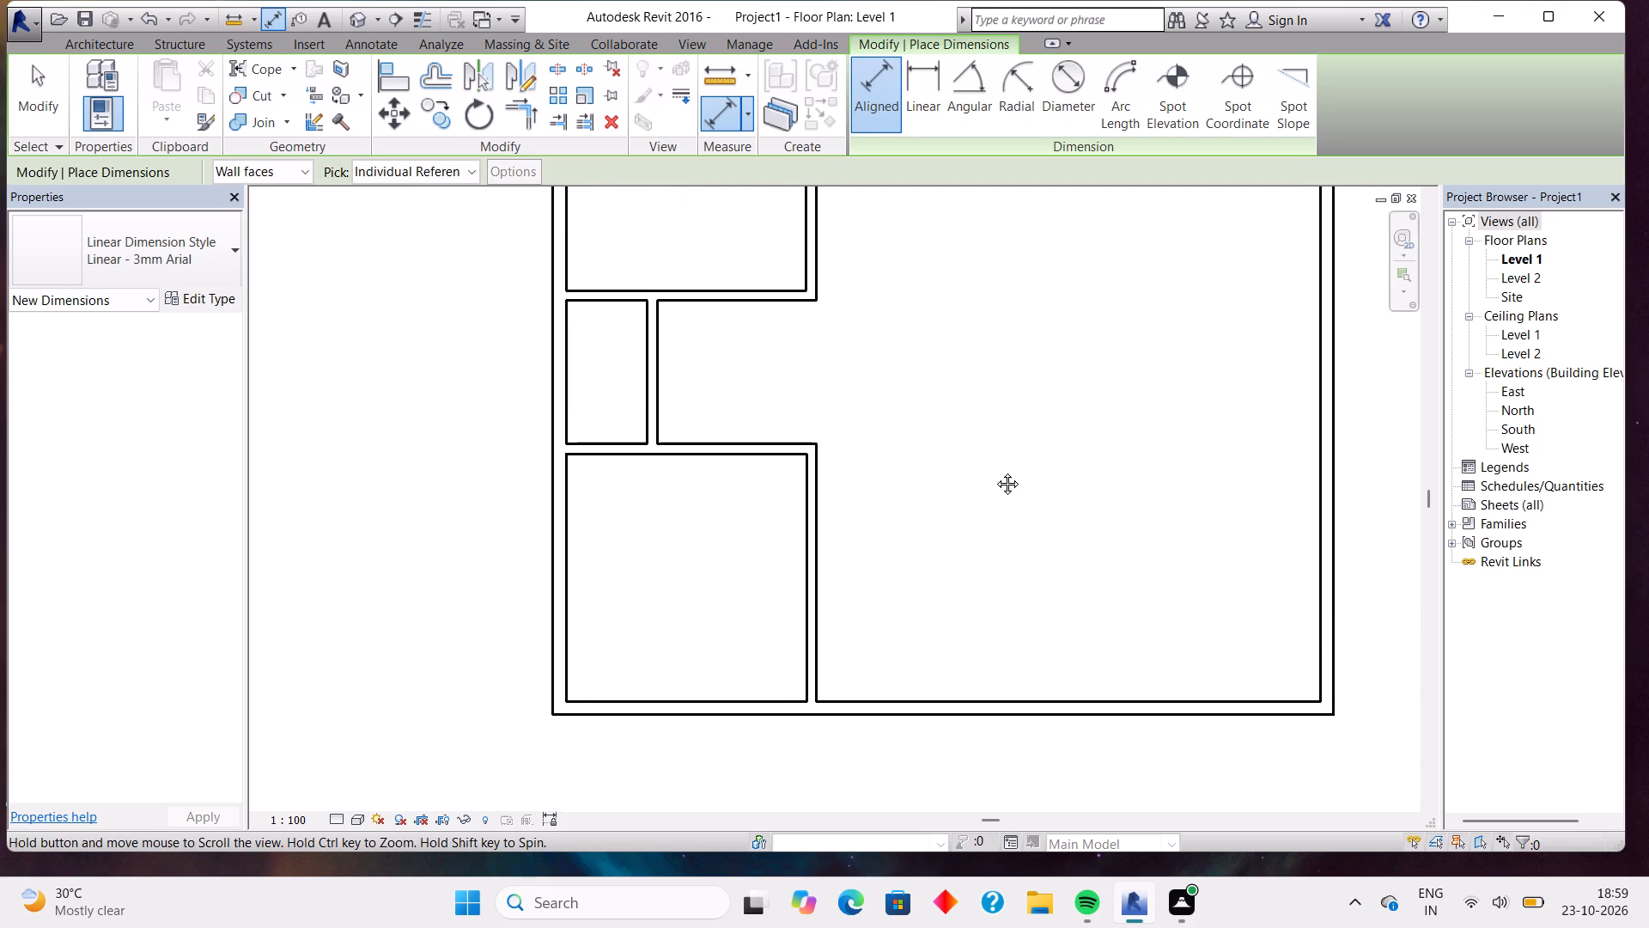
middle_drag(995, 471, 985, 487)
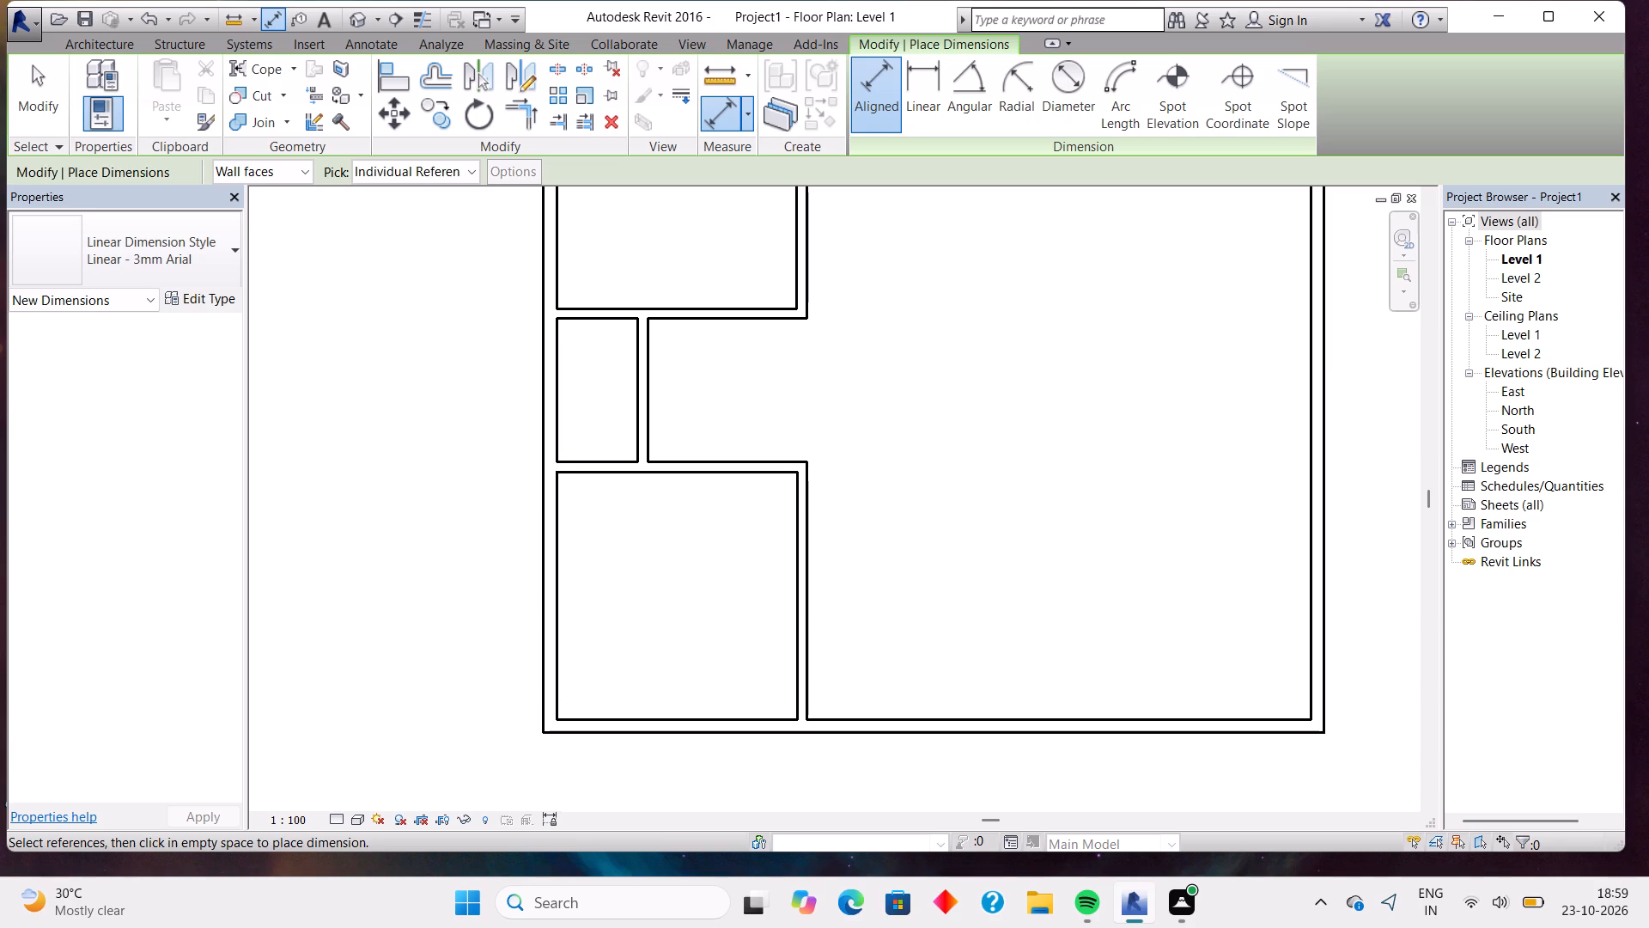
key(Escape)
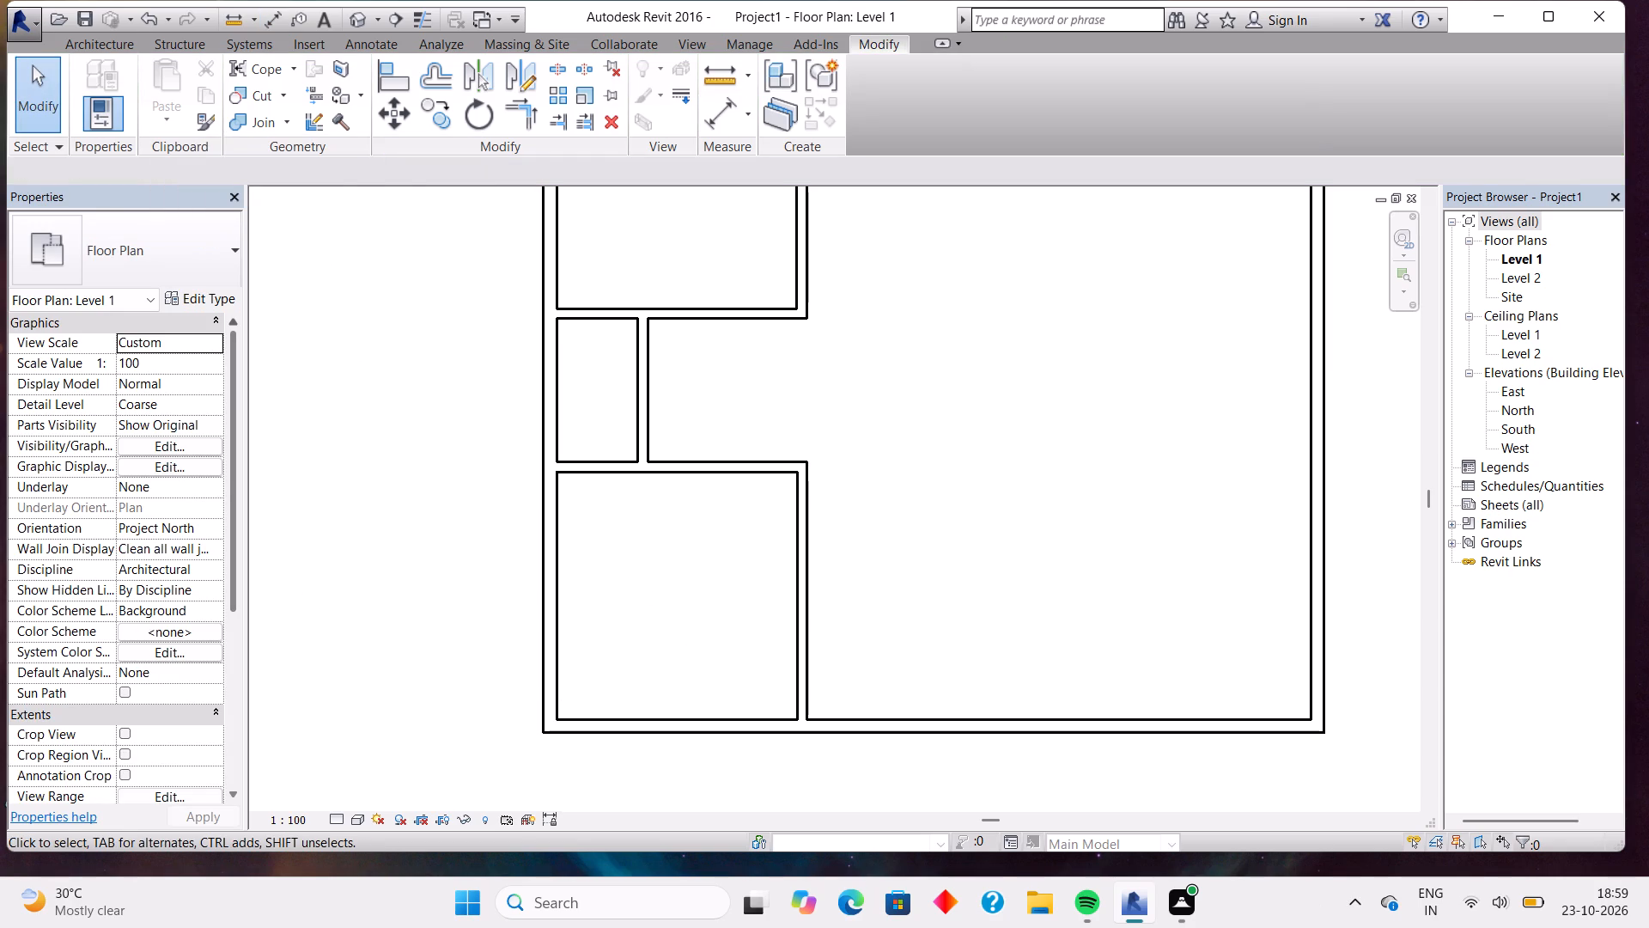
click(80, 34)
click(84, 47)
click(94, 76)
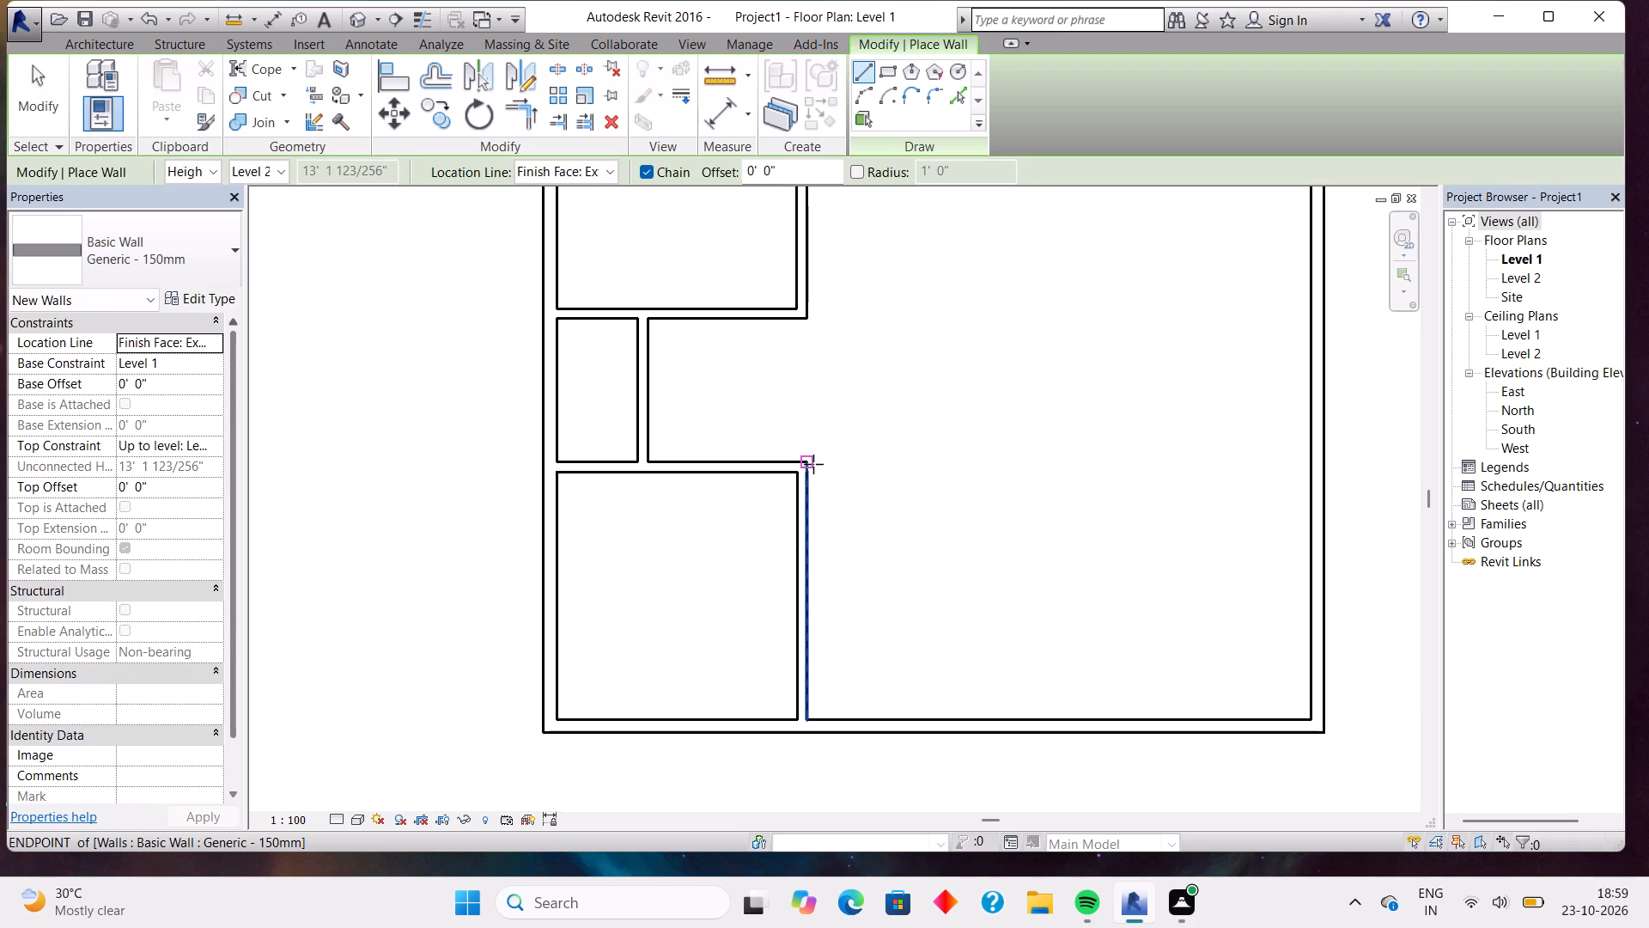
click(813, 464)
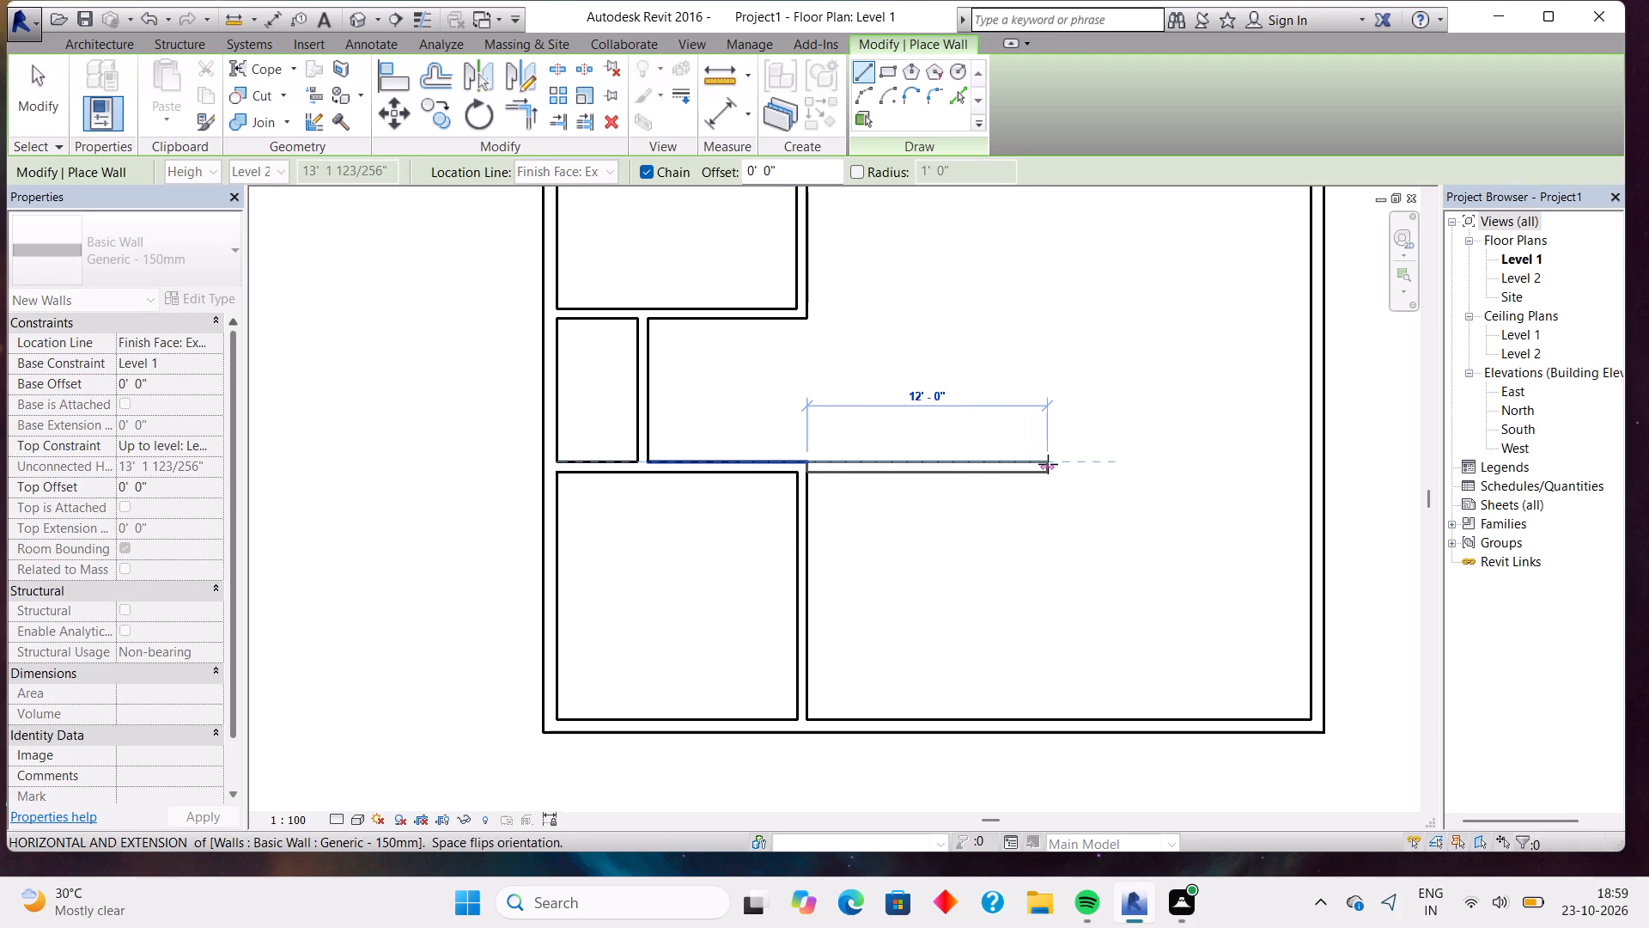
click(1048, 464)
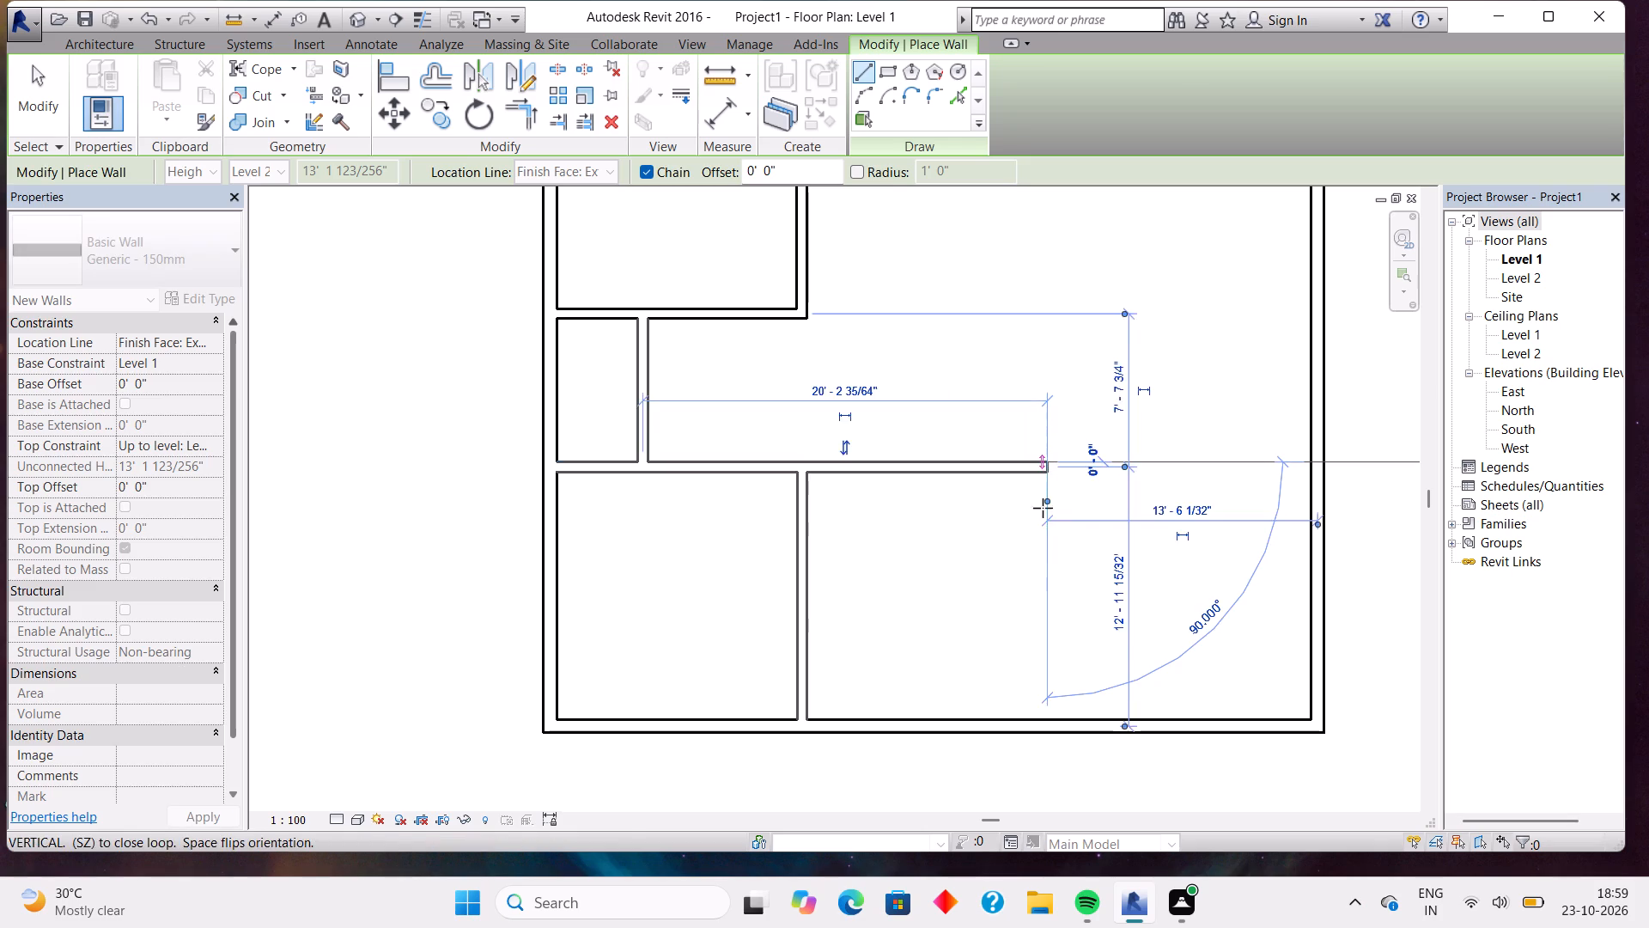
click(1058, 720)
key(Escape)
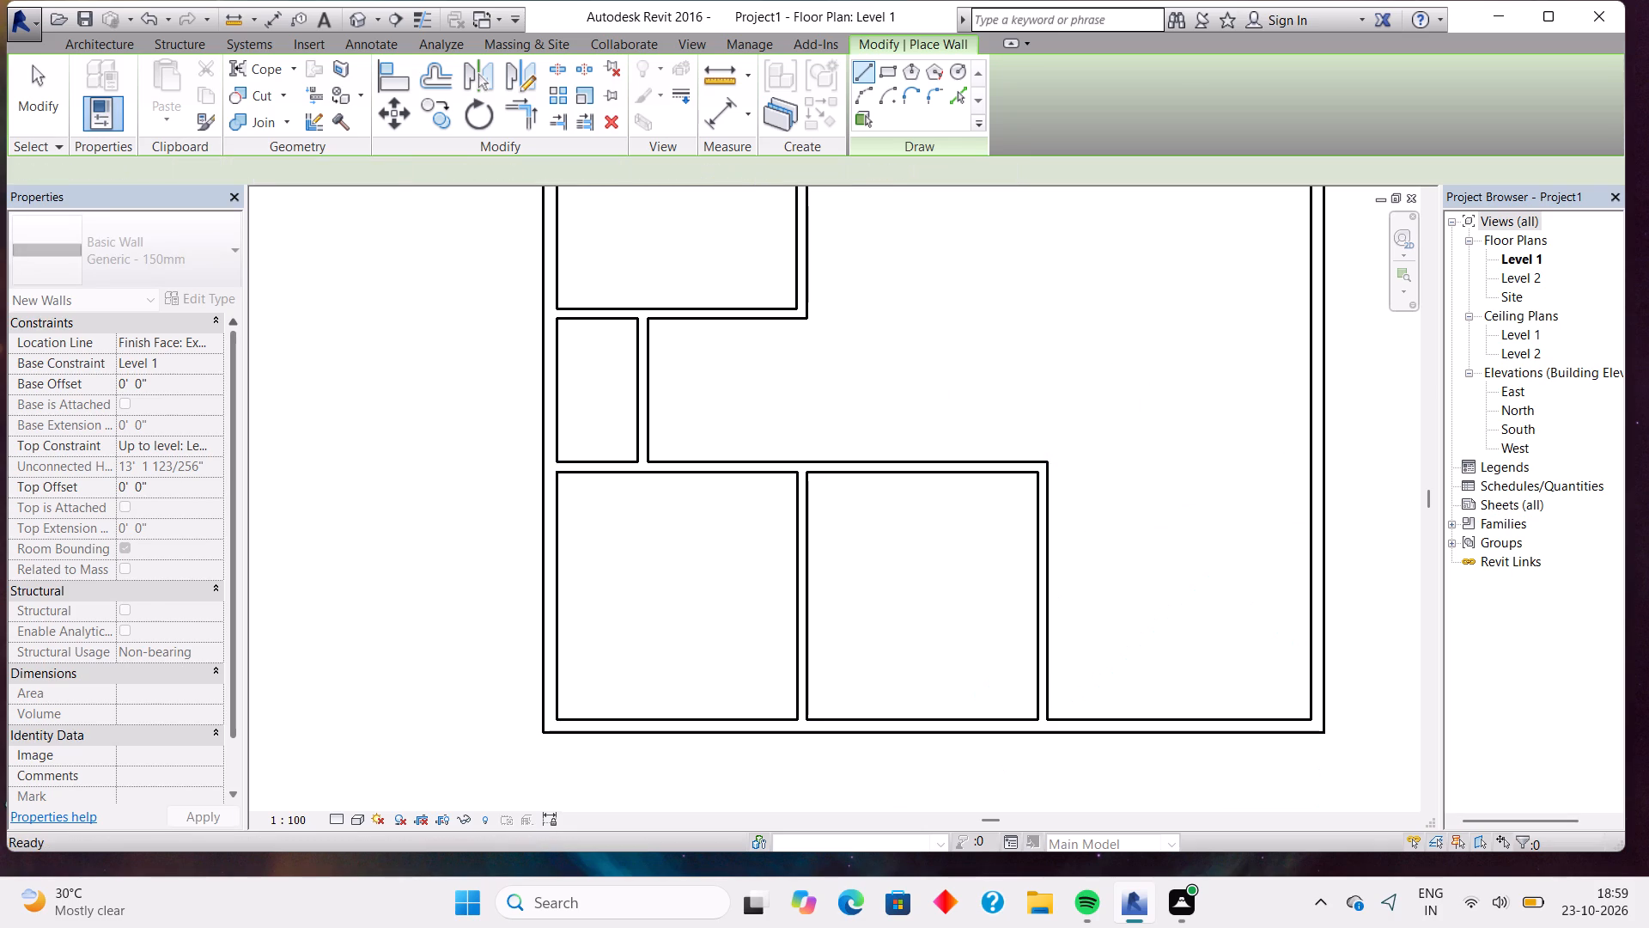
Measure the second south room's inner width with an aligned dimension between its west and east wall faces.
click(715, 129)
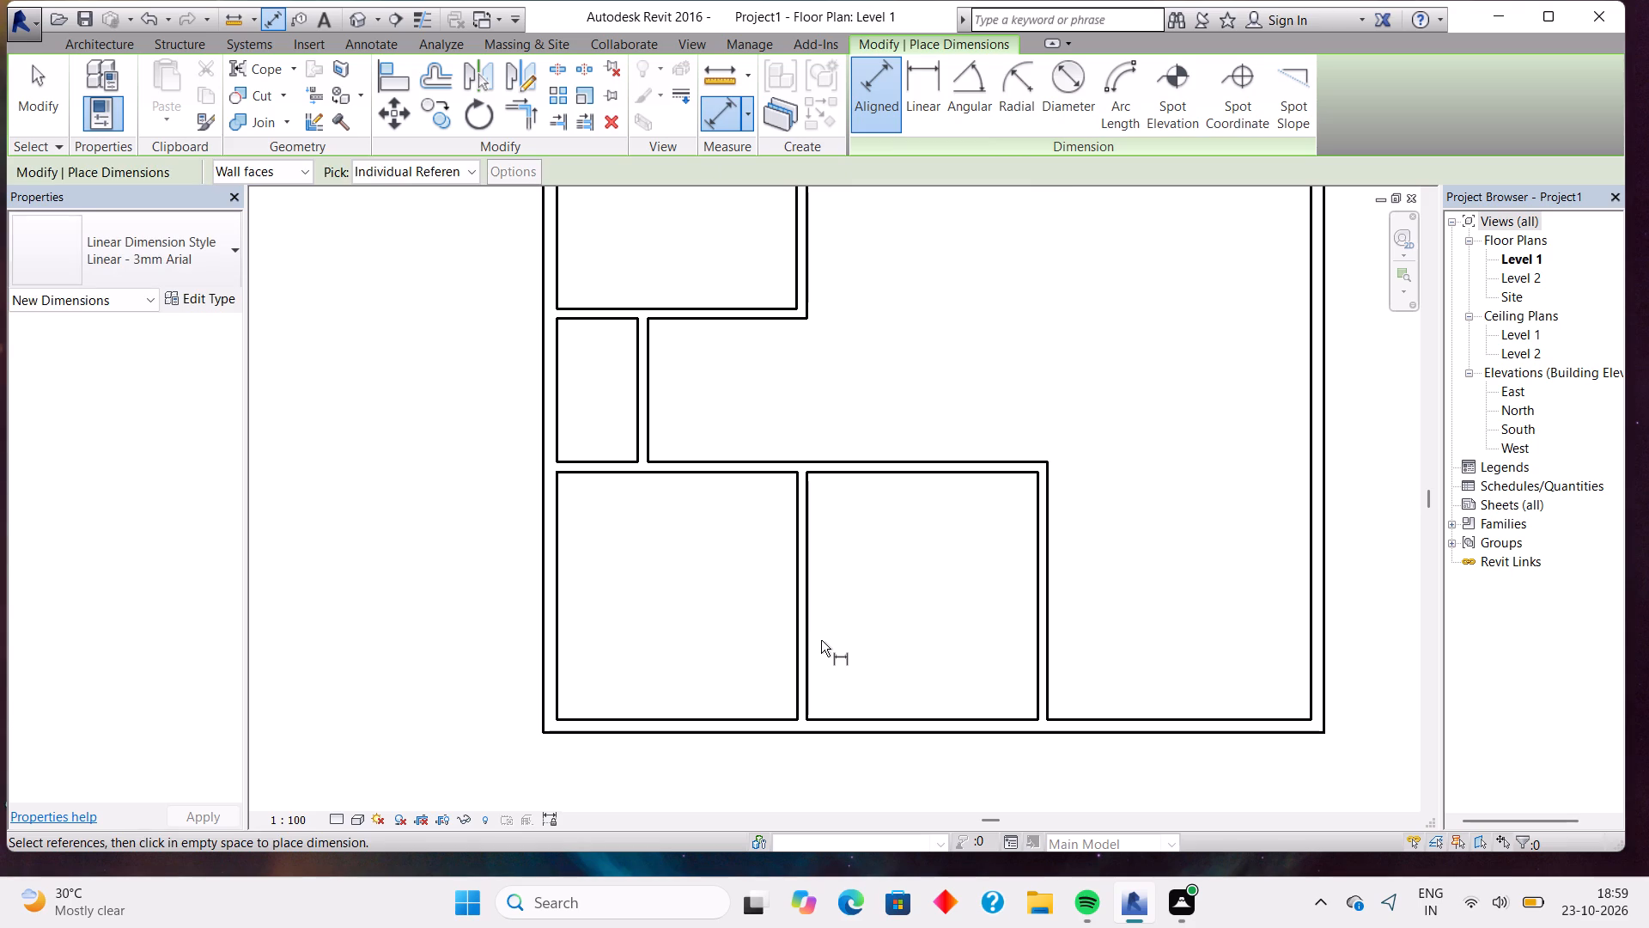
click(816, 603)
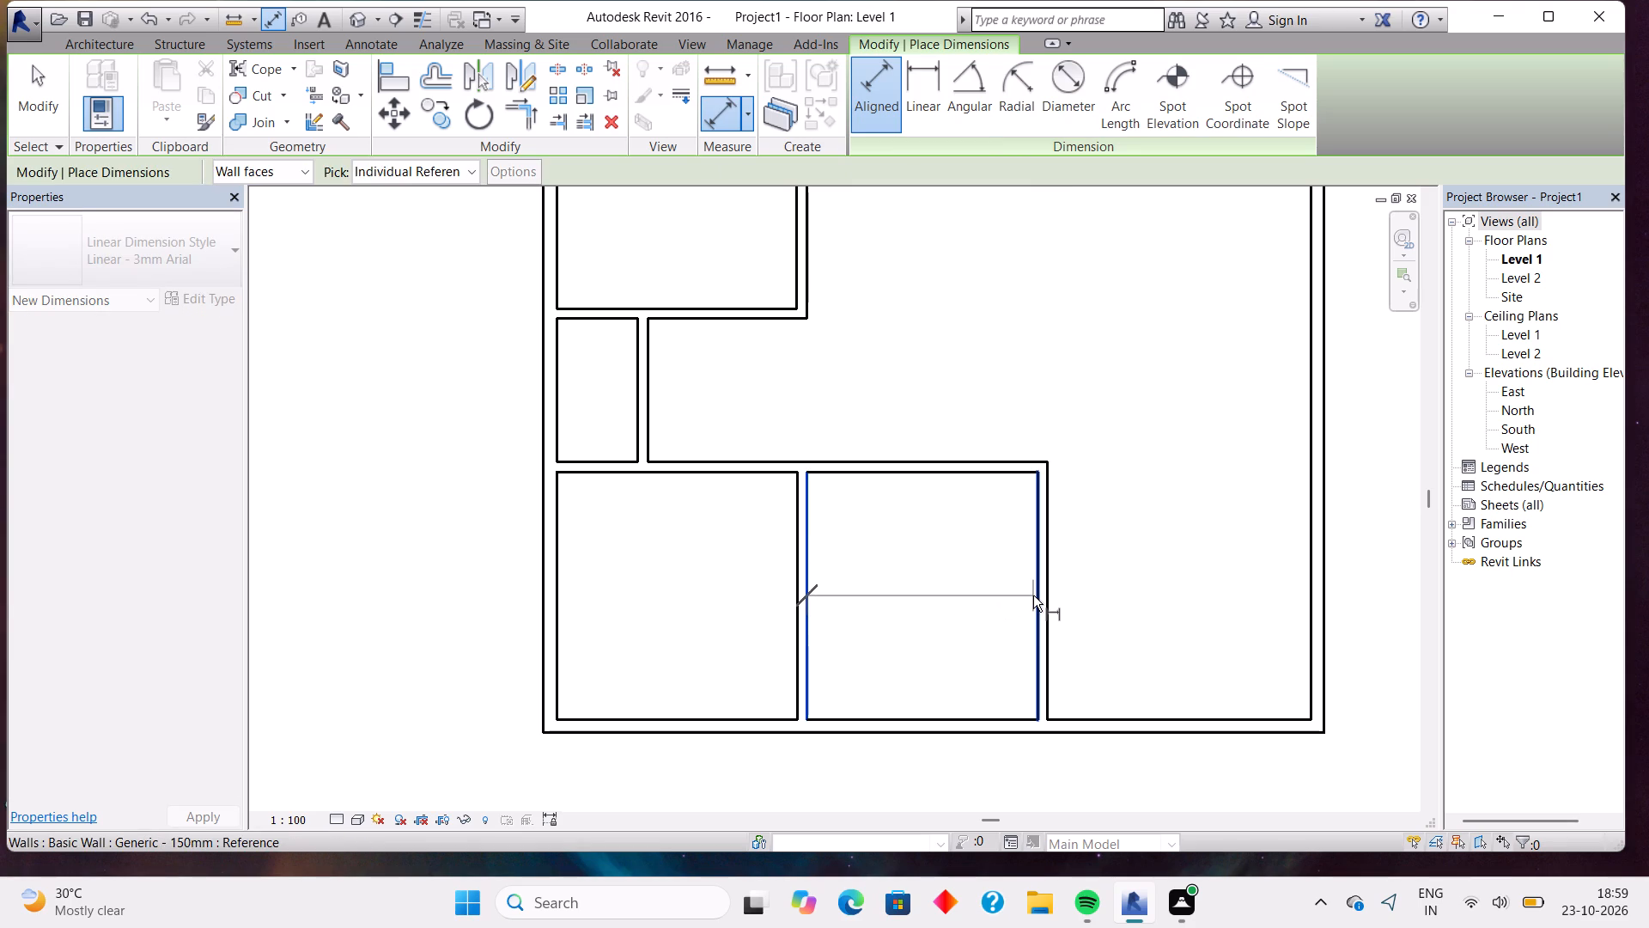
click(1033, 595)
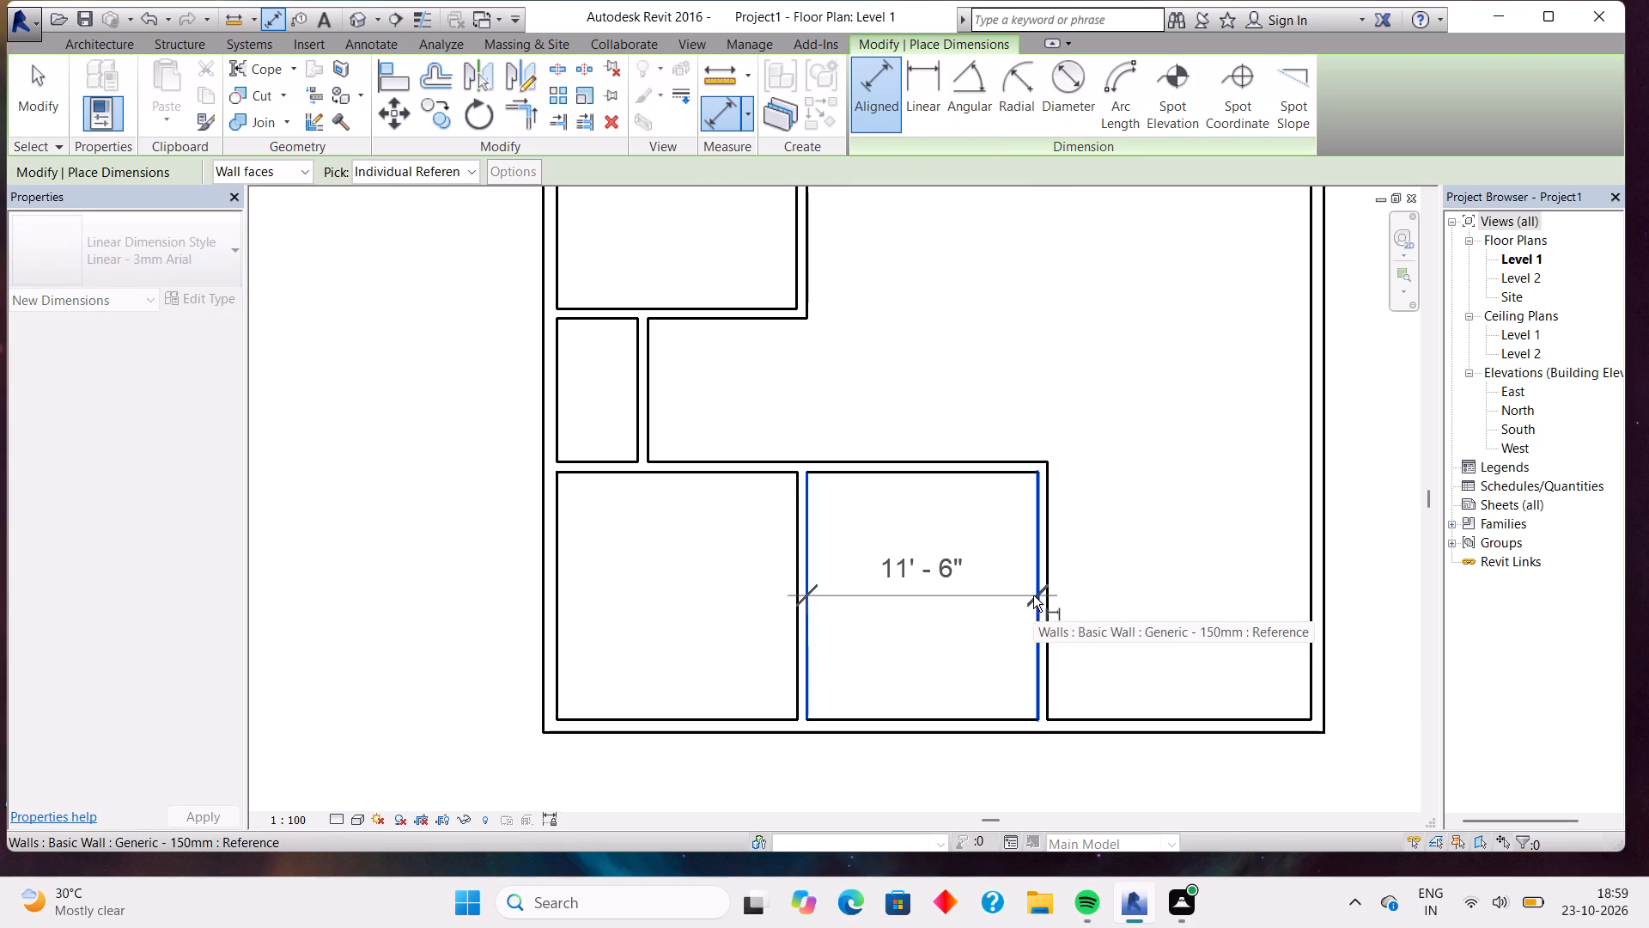
key(Escape)
key(Escape)
Nudge the second south room's east wall five increments east to an inner width of 12'-9" and recheck it with an aligned dimension.
click(1035, 593)
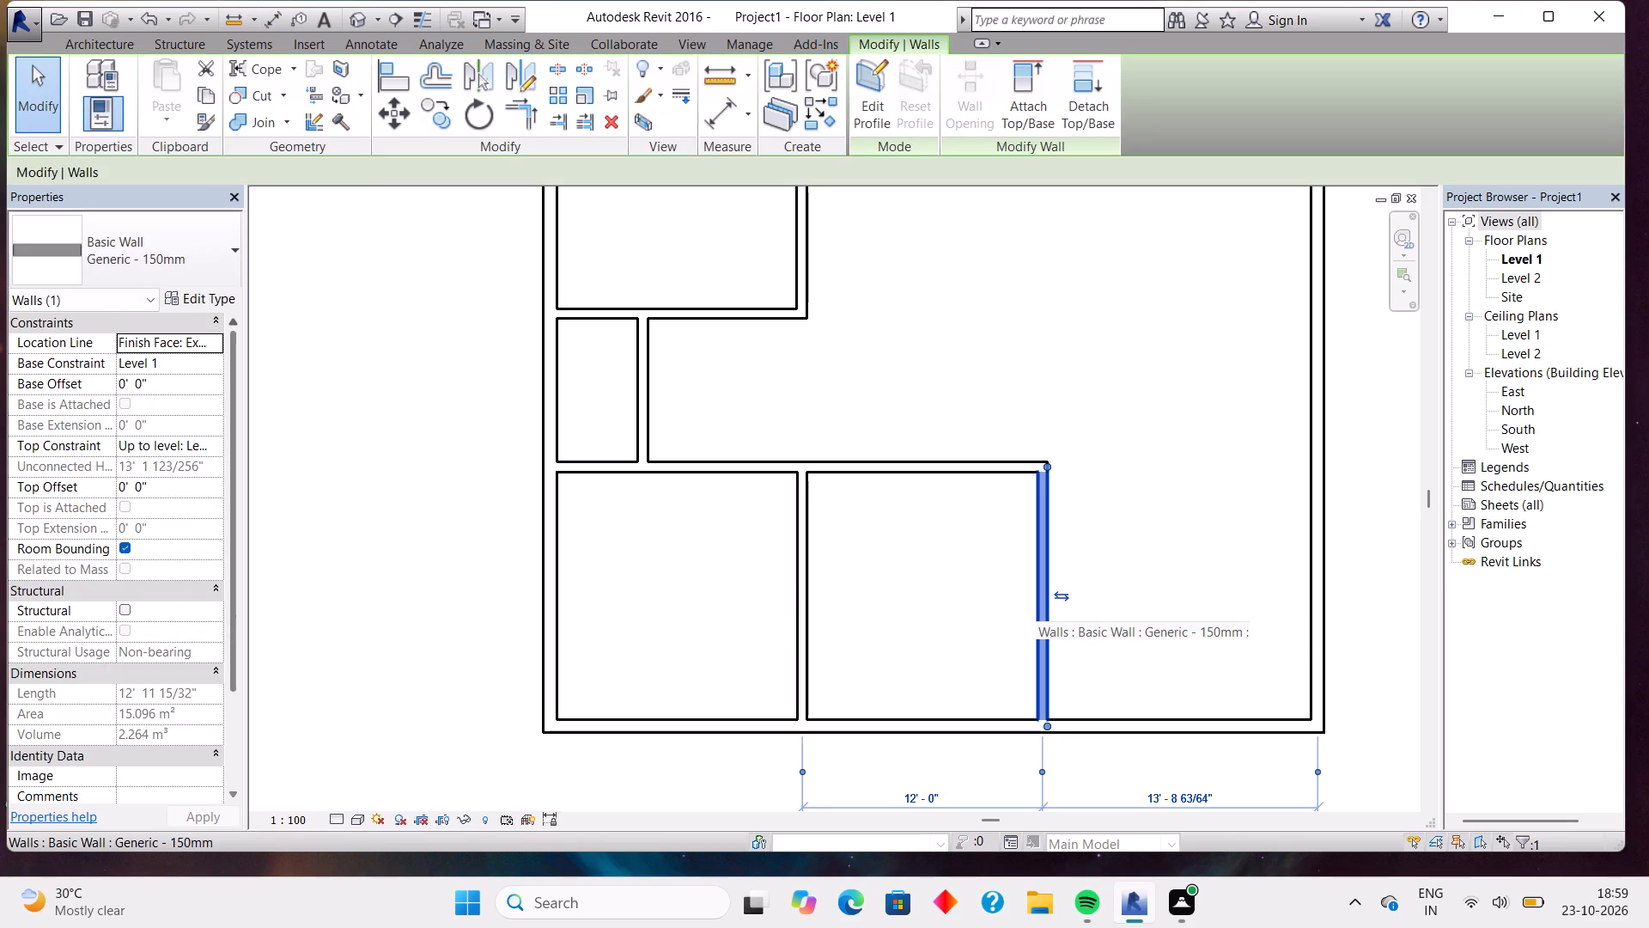
key(Right)
key(Right)
key(Right)
key(Right)
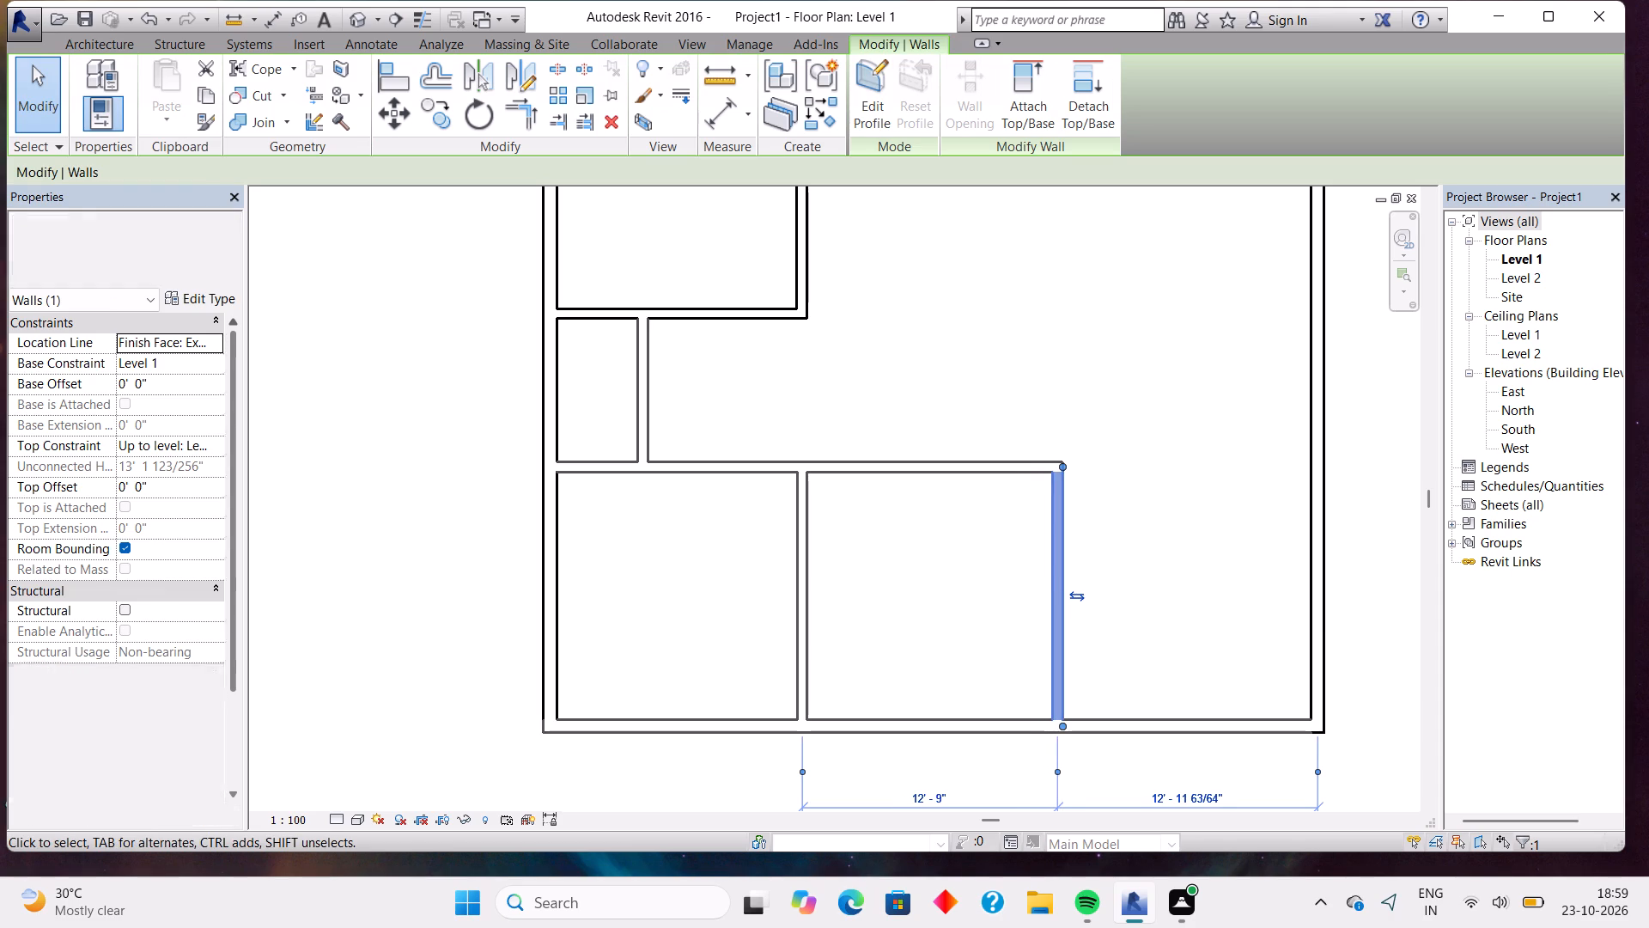
key(Right)
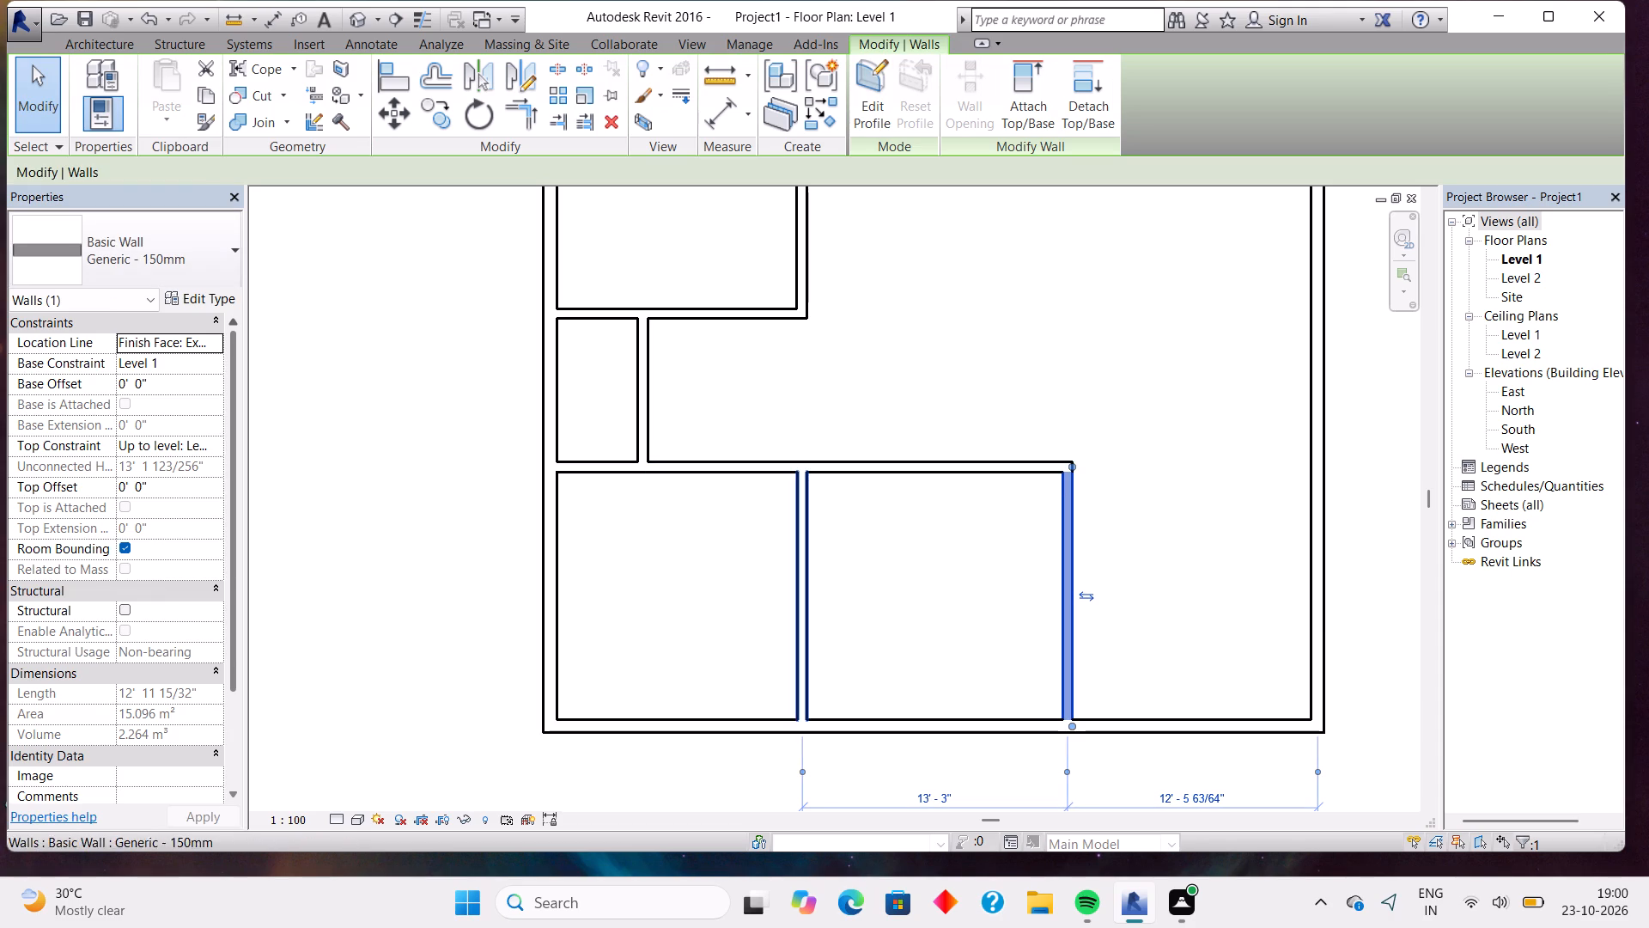
click(730, 121)
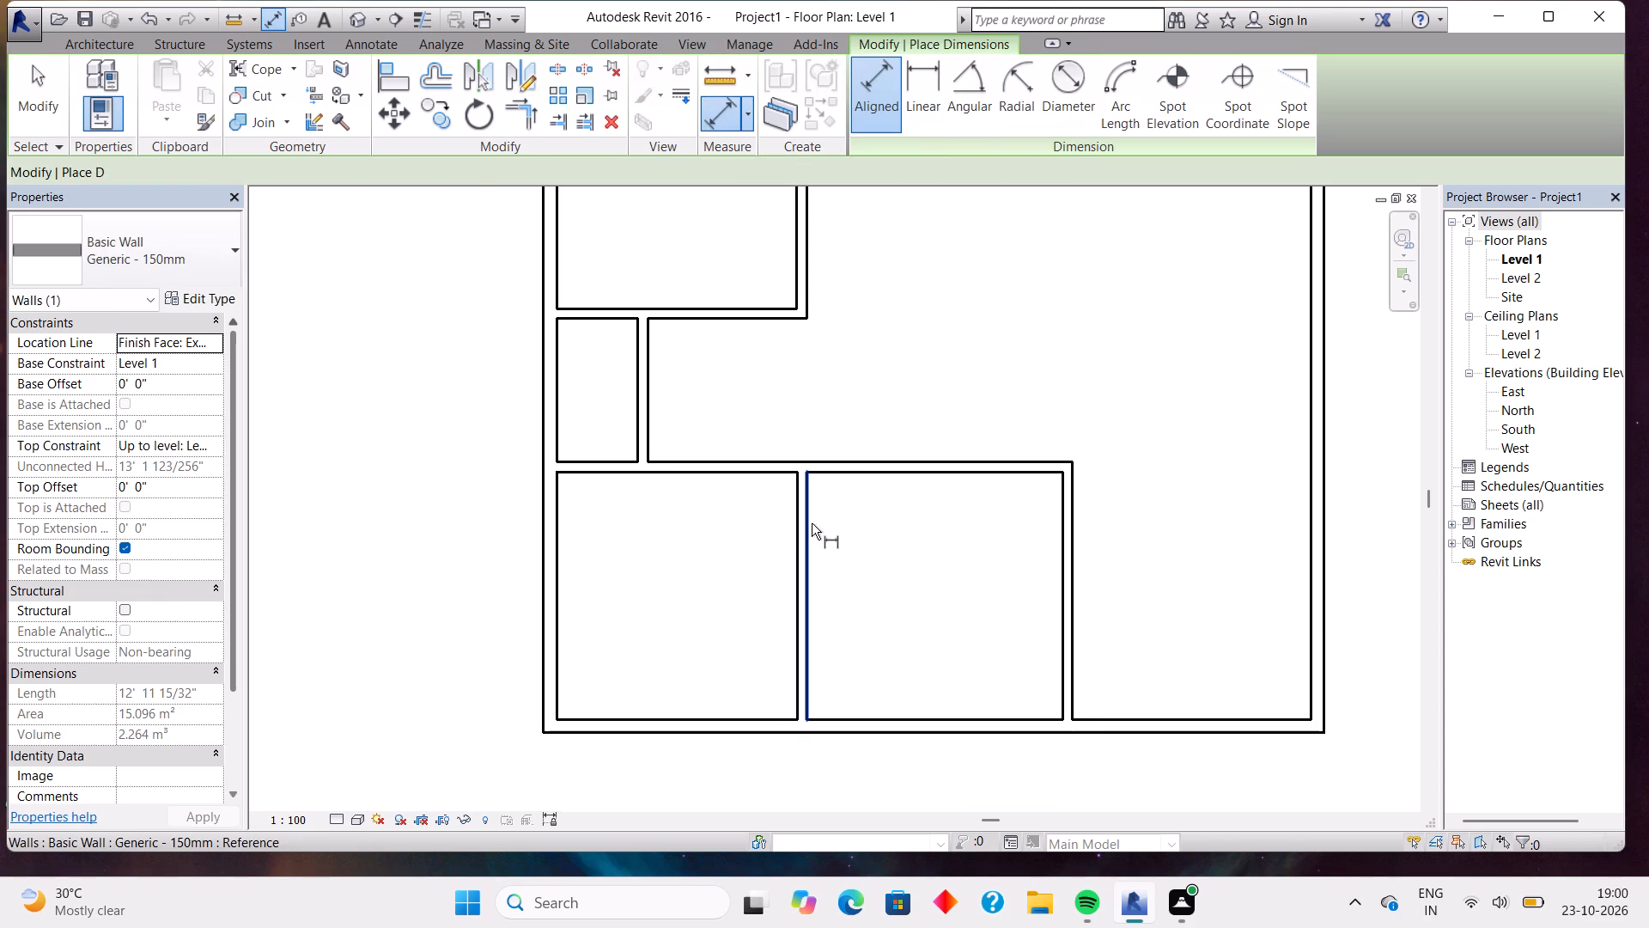
click(810, 539)
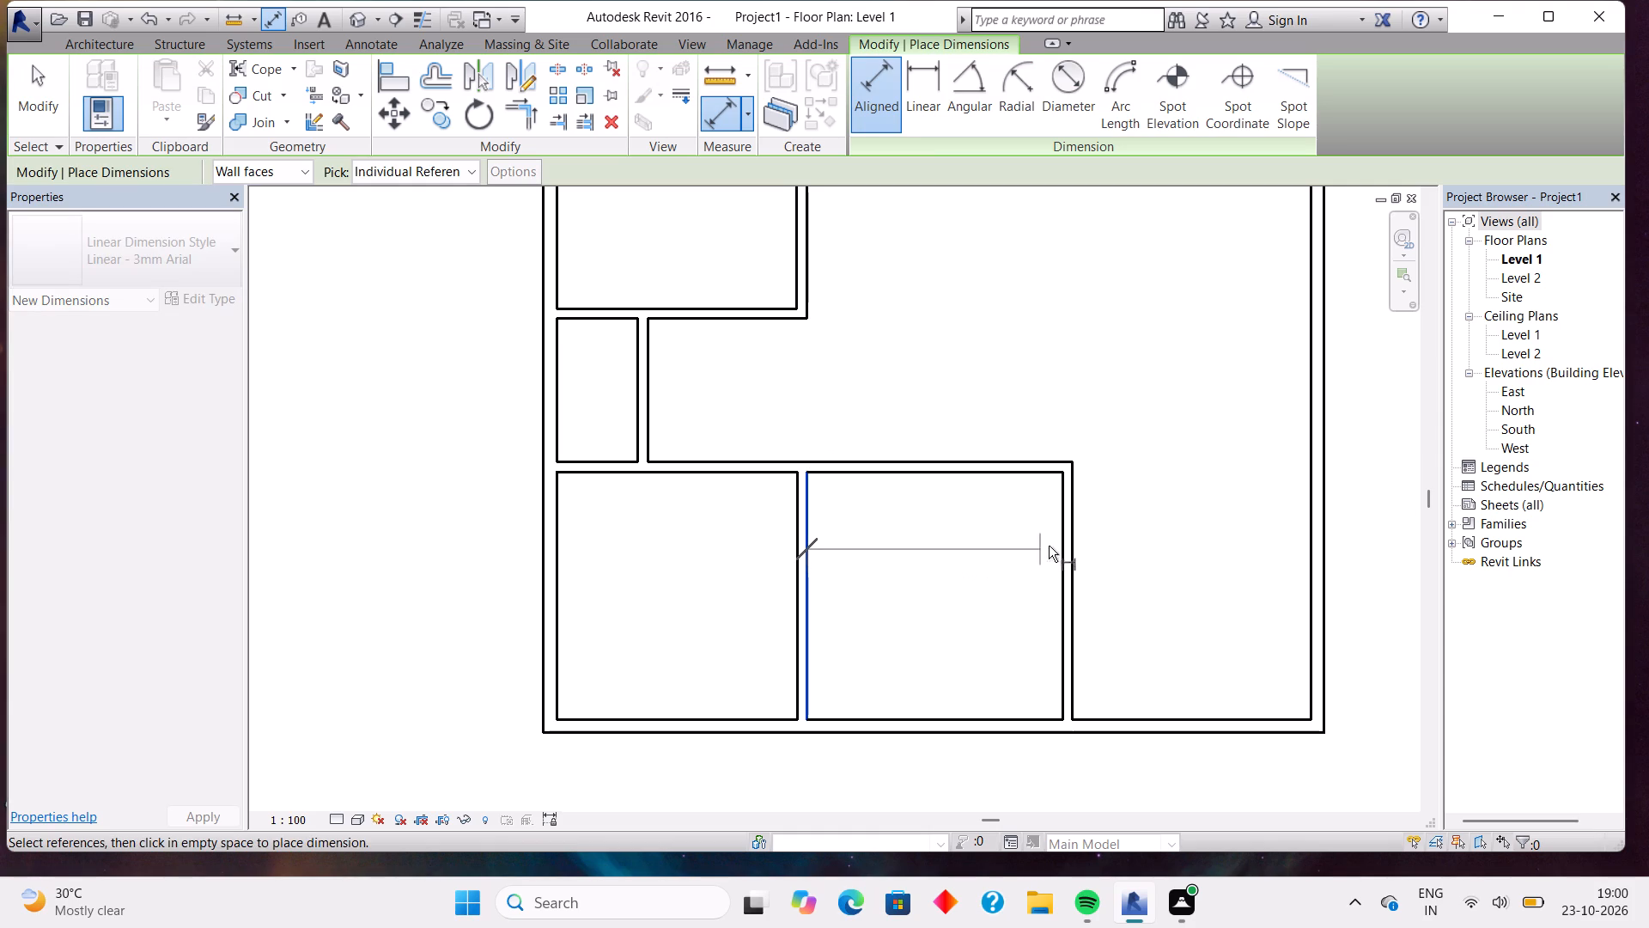
click(1060, 541)
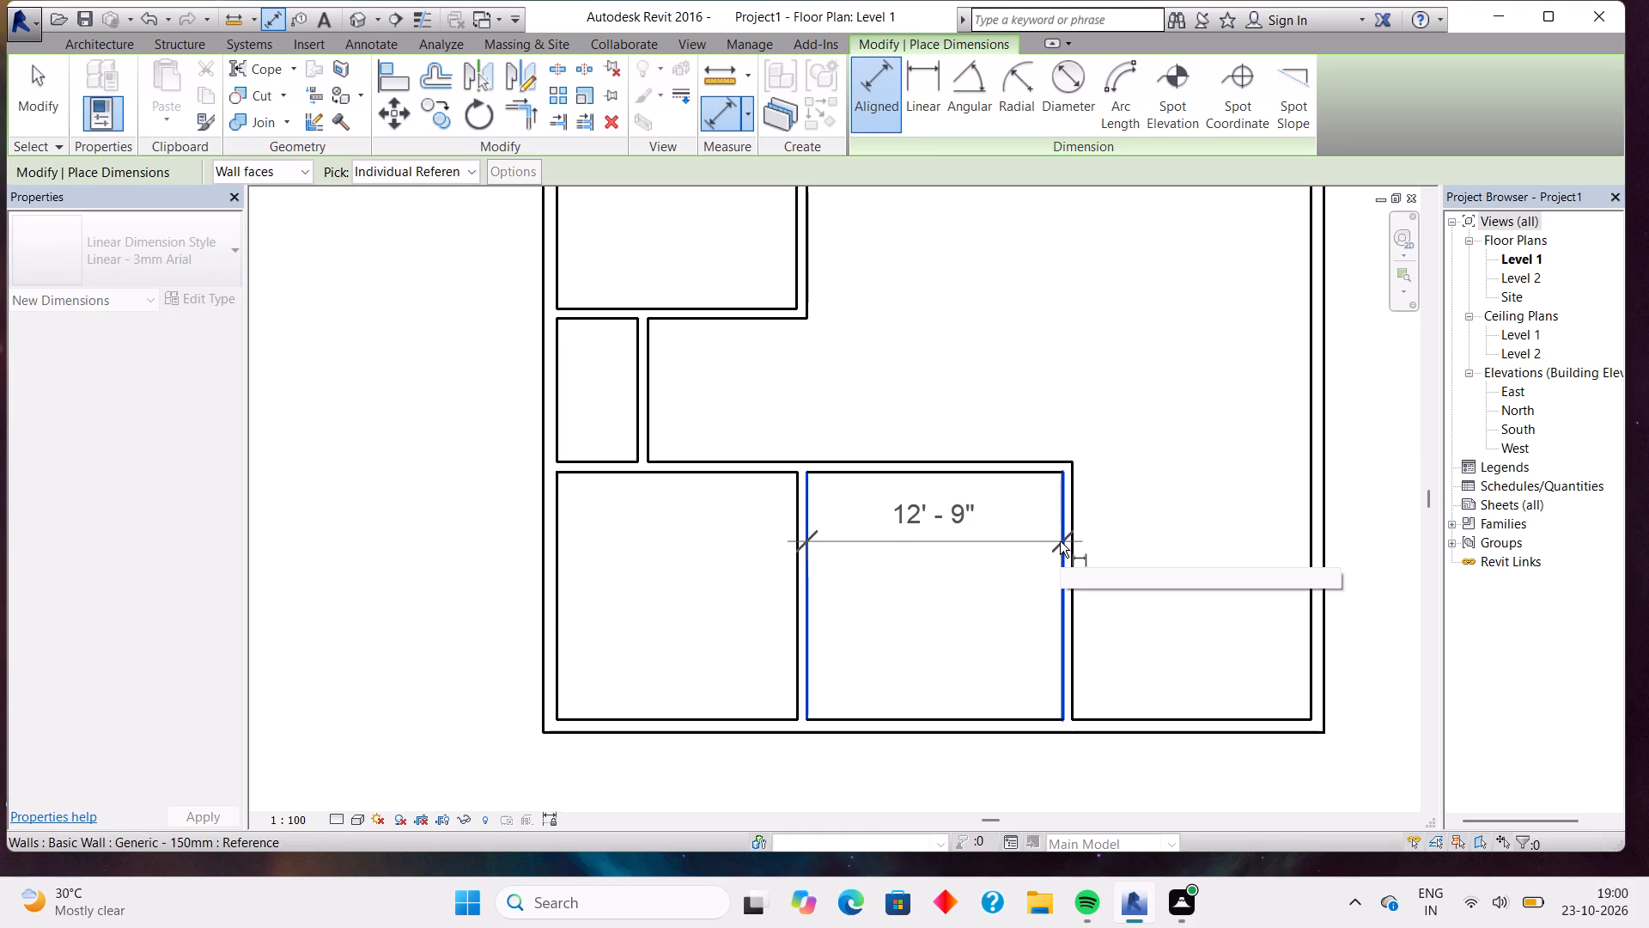
scroll(1060, 541, up, 1)
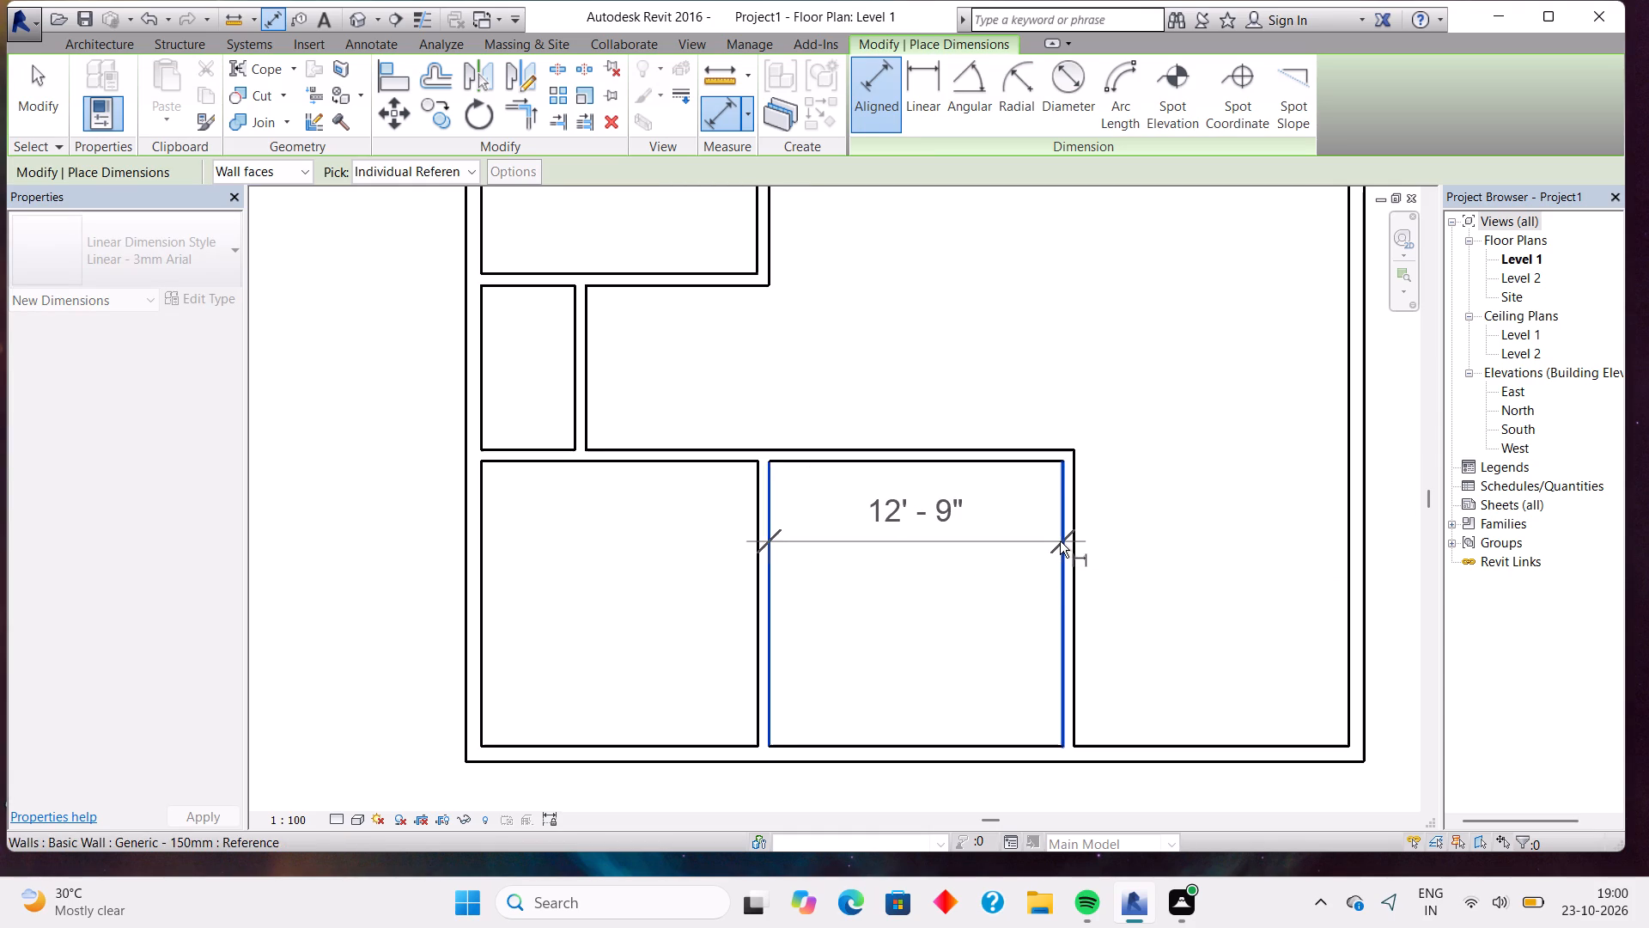
scroll(1060, 541, up, 1)
key(Escape)
key(Escape)
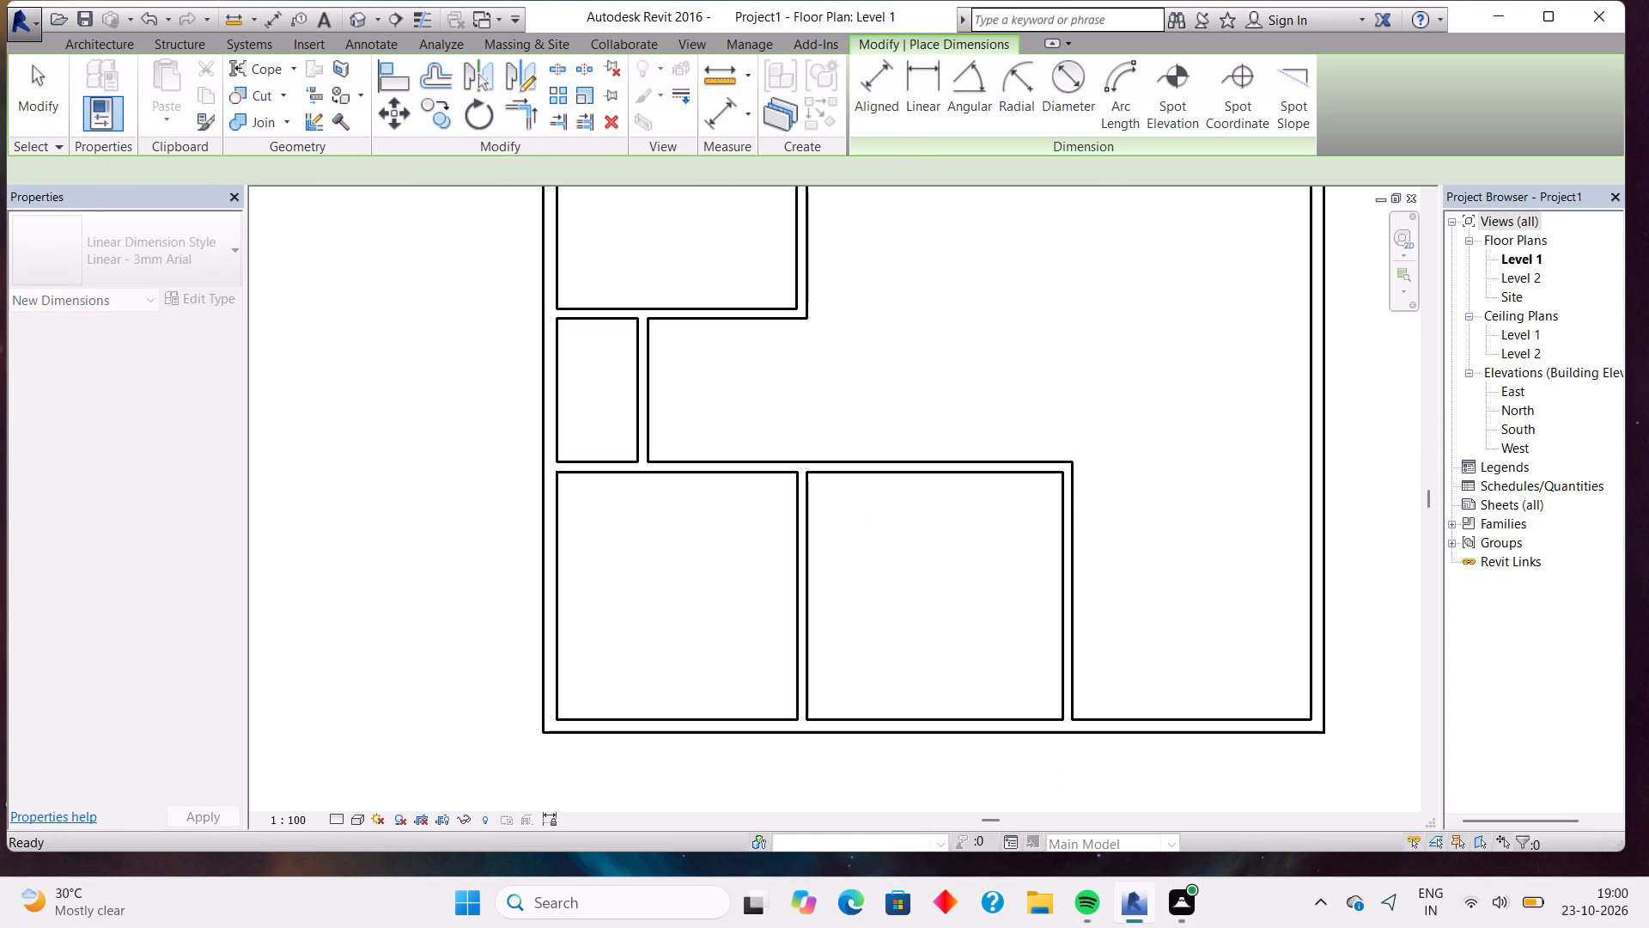
Nudge the second south room's east wall one increment west to an inner width of 12'-7" and check it with an aligned dimension.
click(1066, 555)
scroll(1066, 555, up, 4)
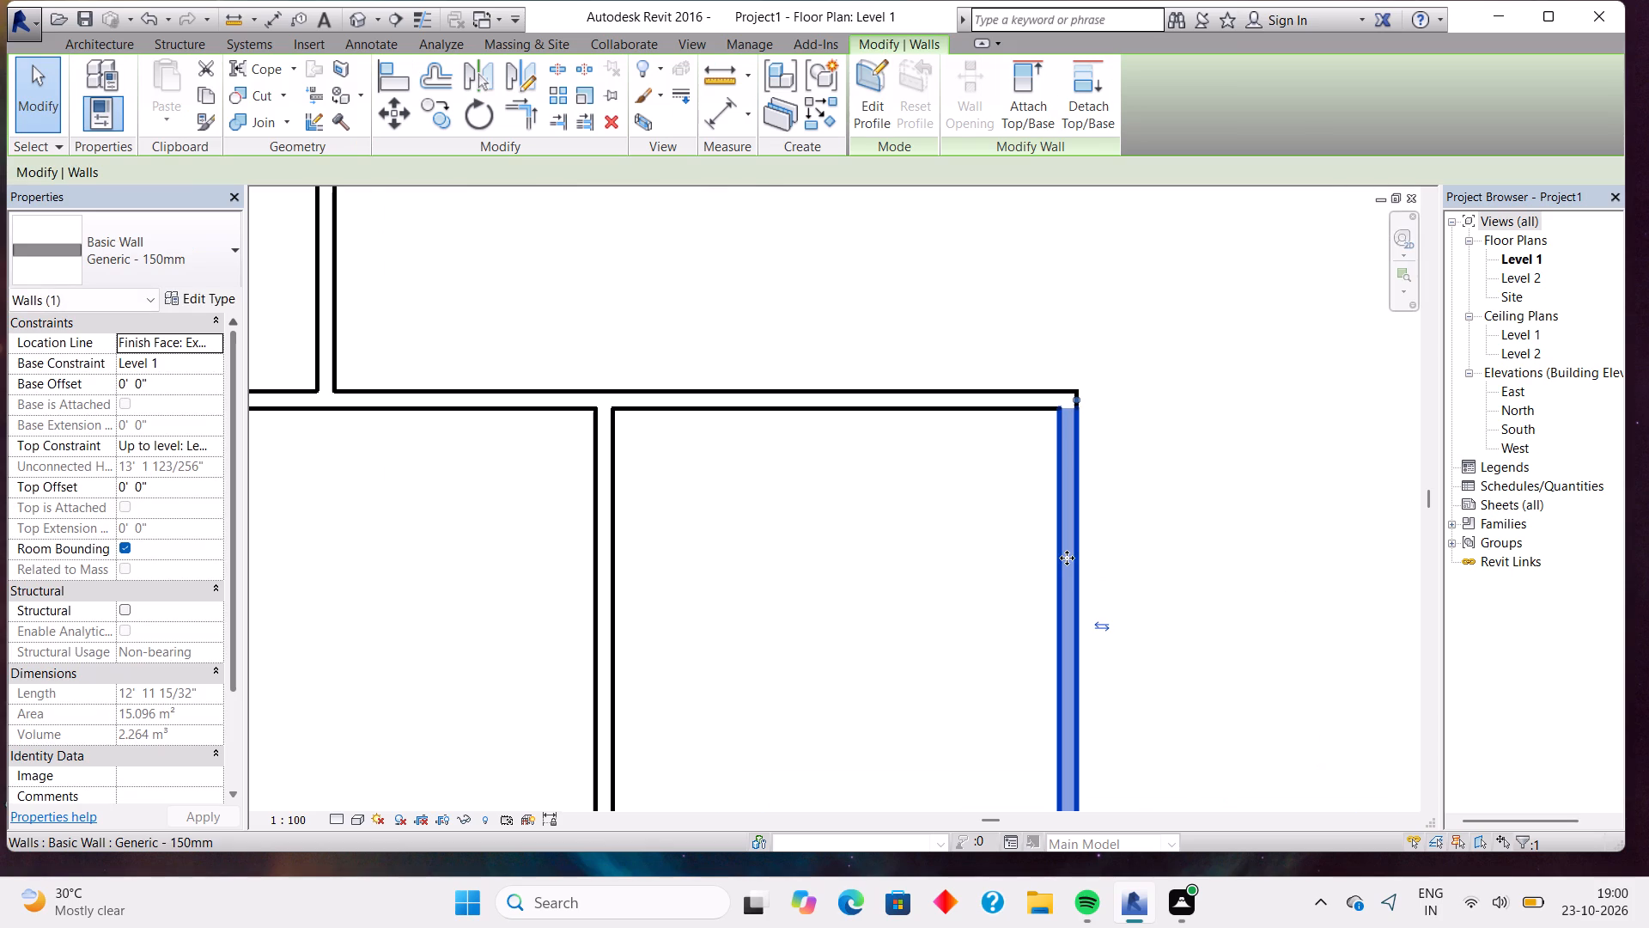
key(Left)
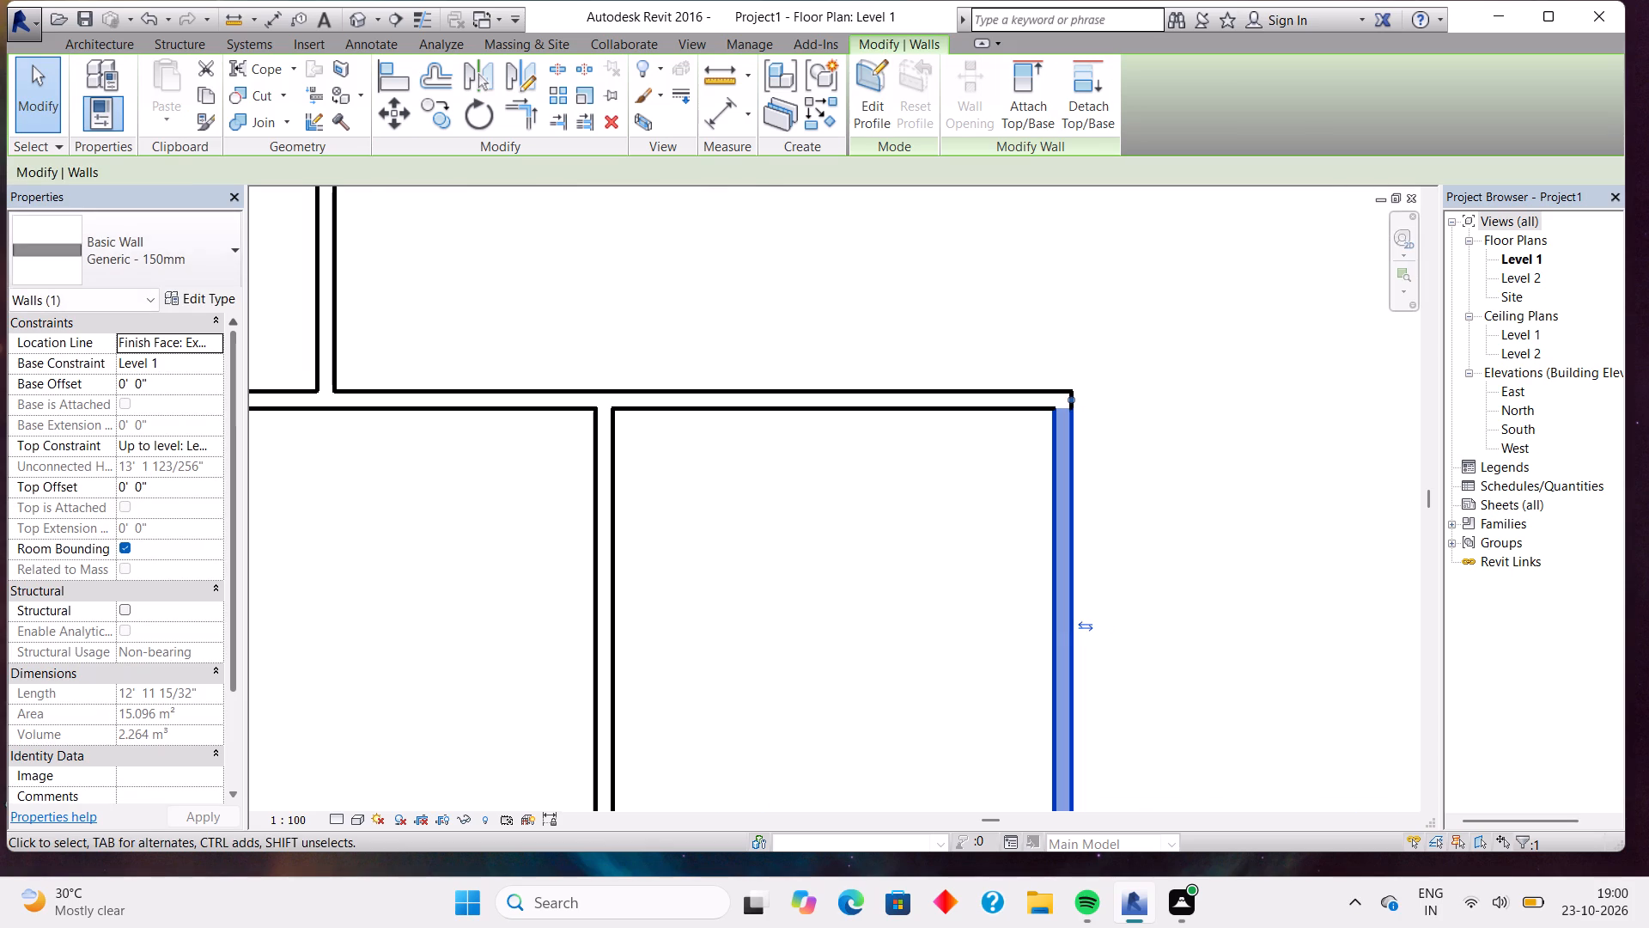
click(710, 123)
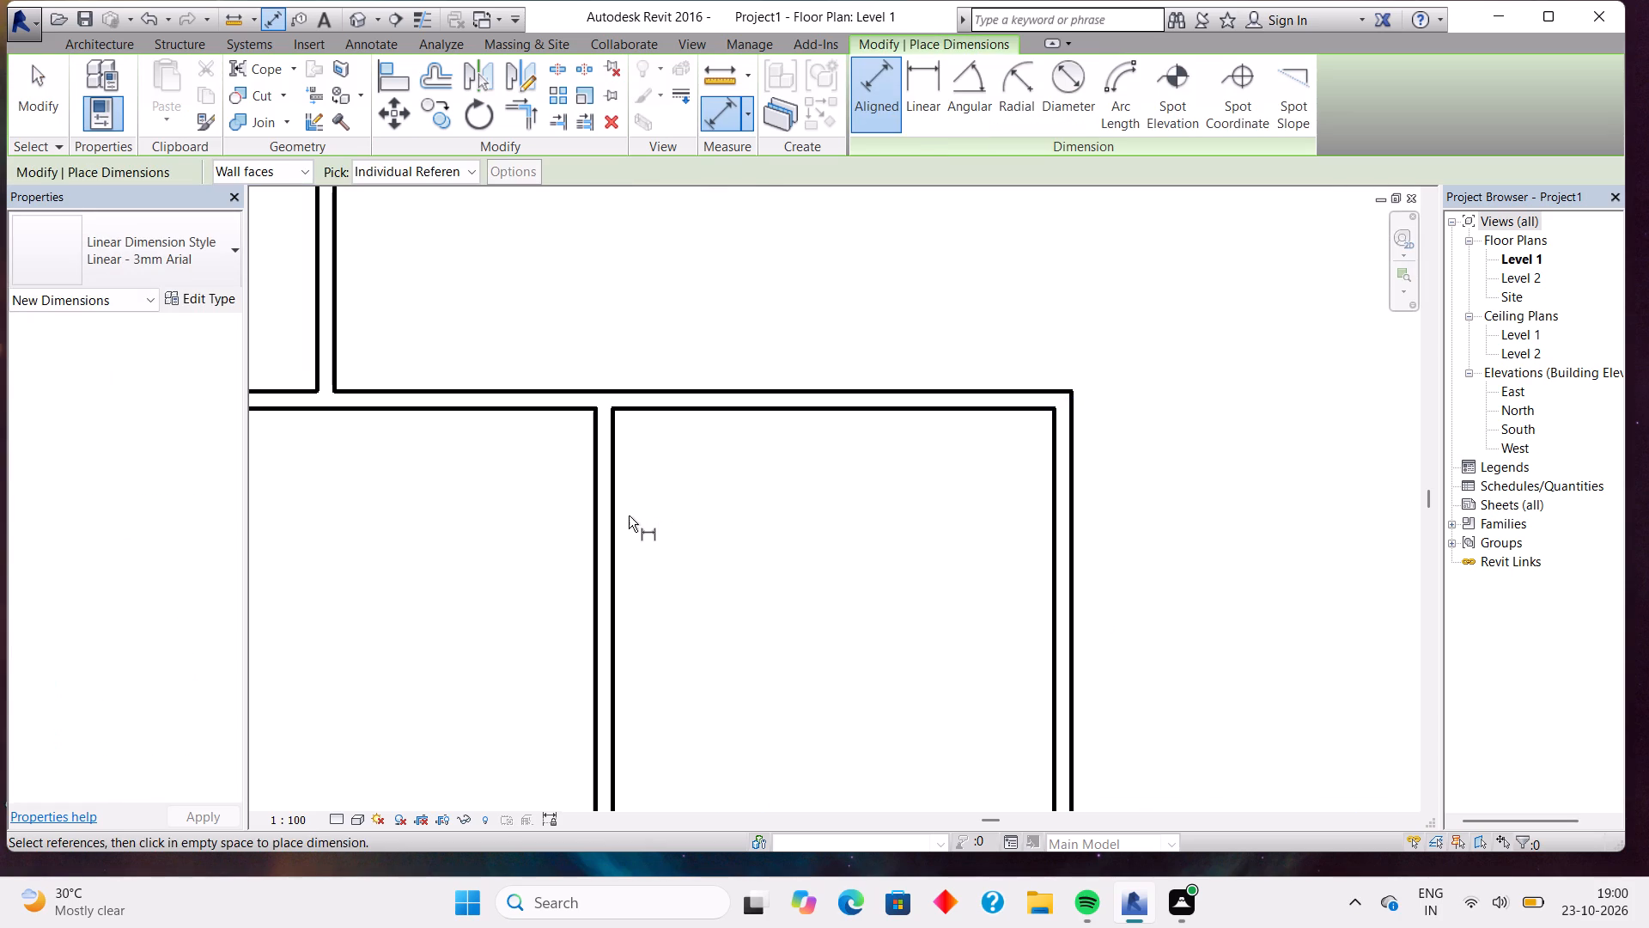
click(604, 529)
click(616, 526)
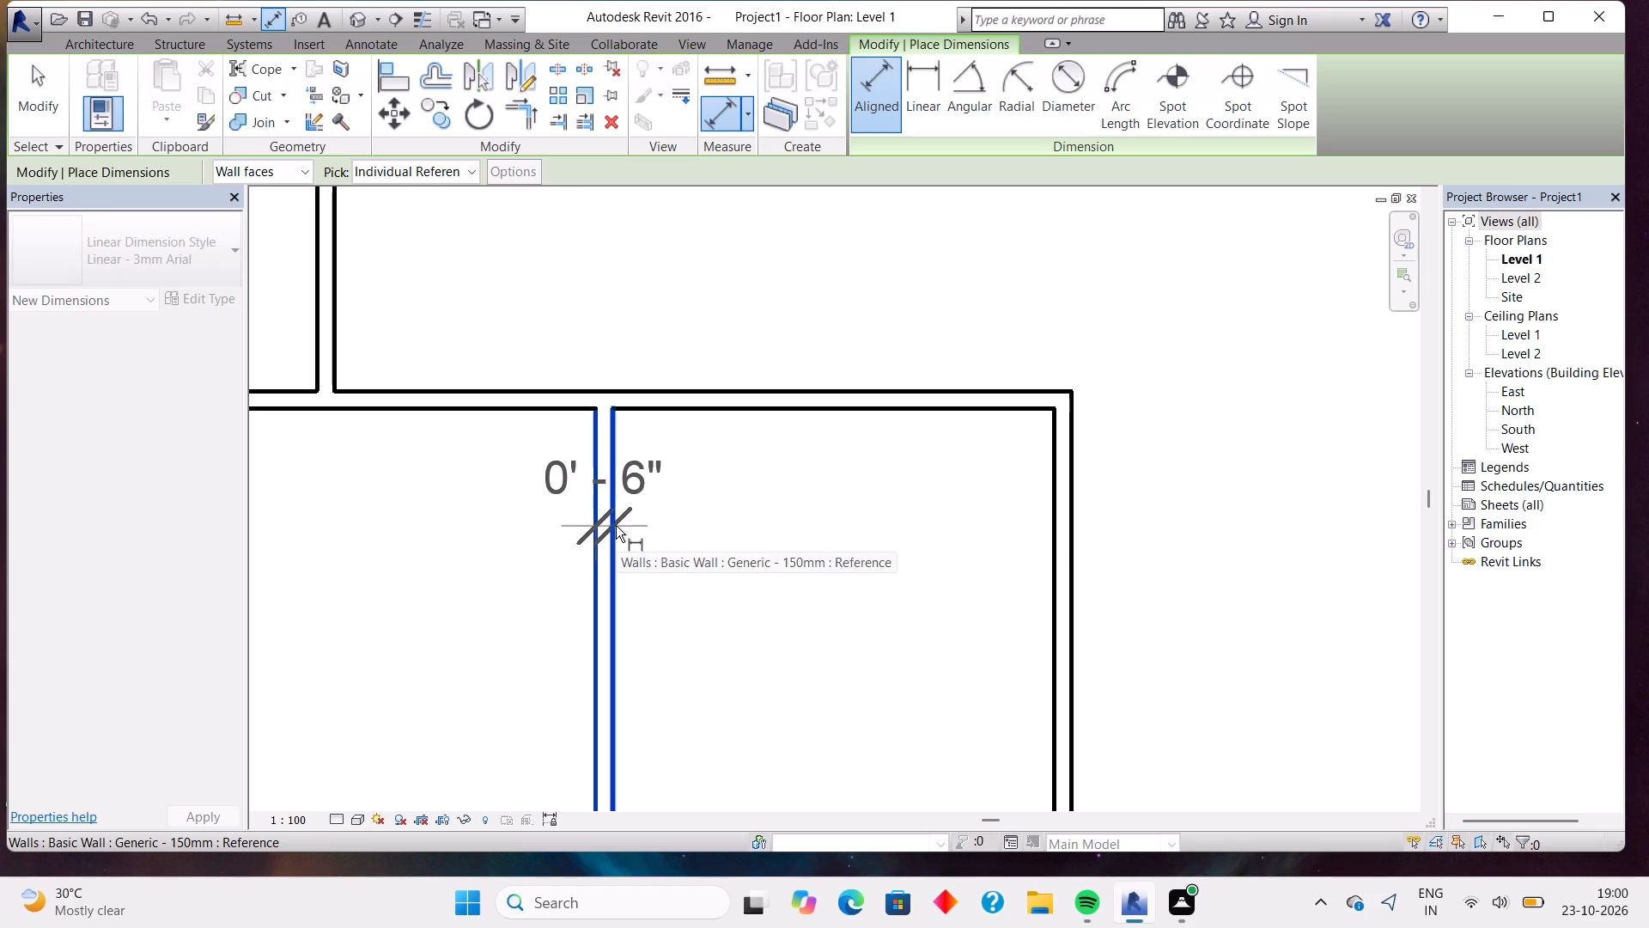
key(Escape)
click(616, 526)
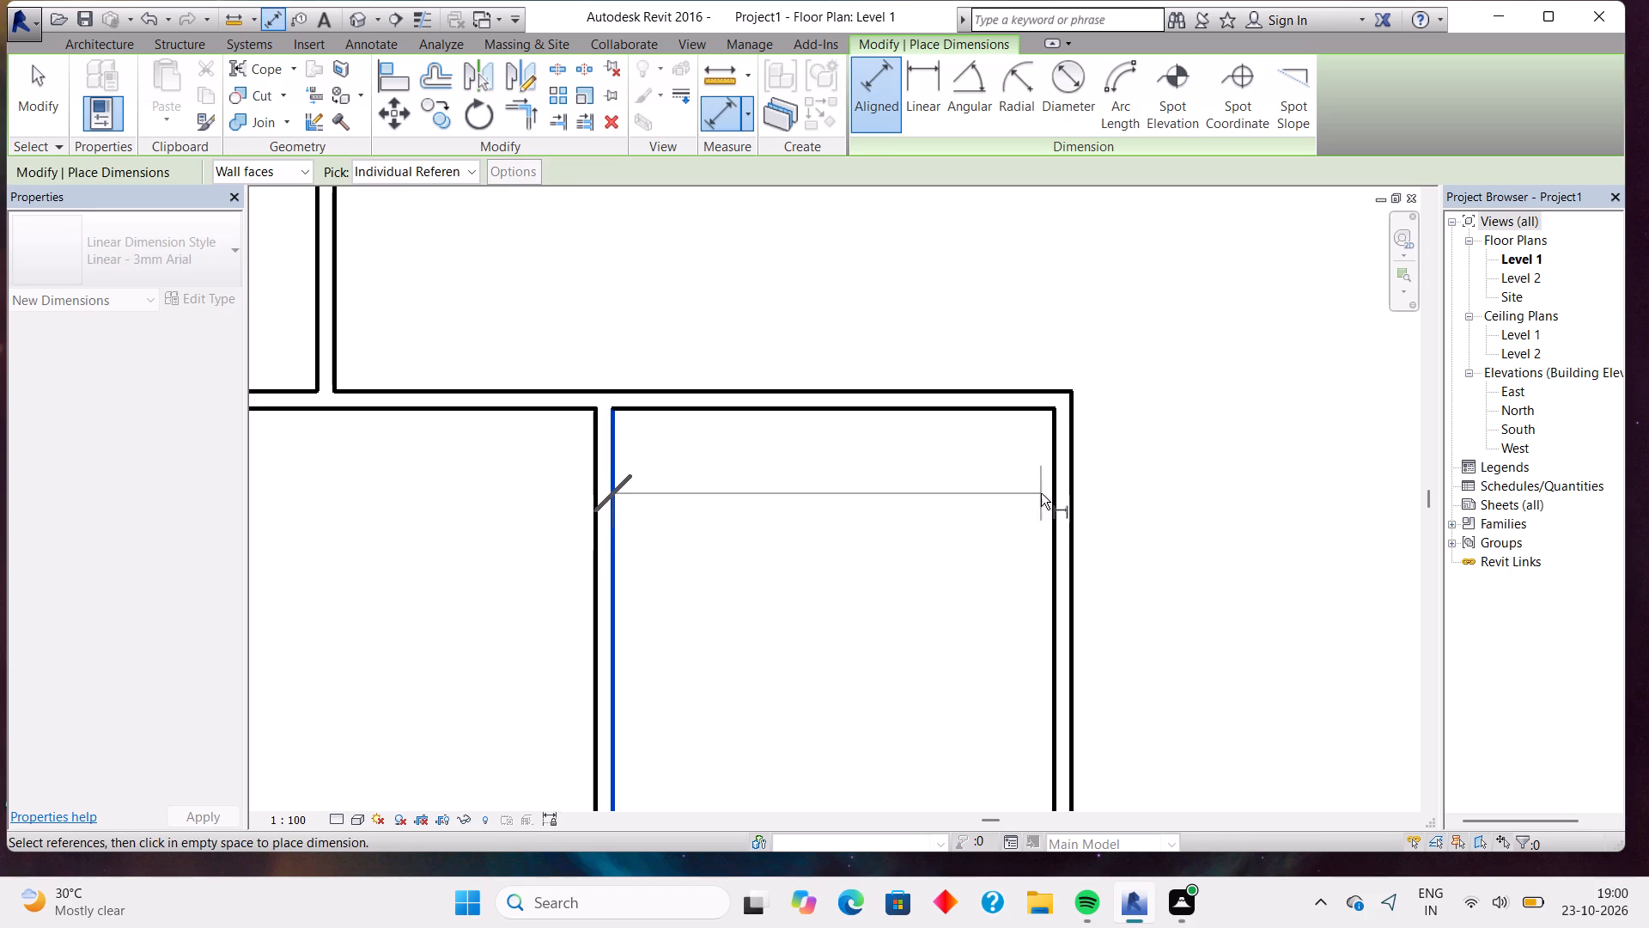
click(1048, 496)
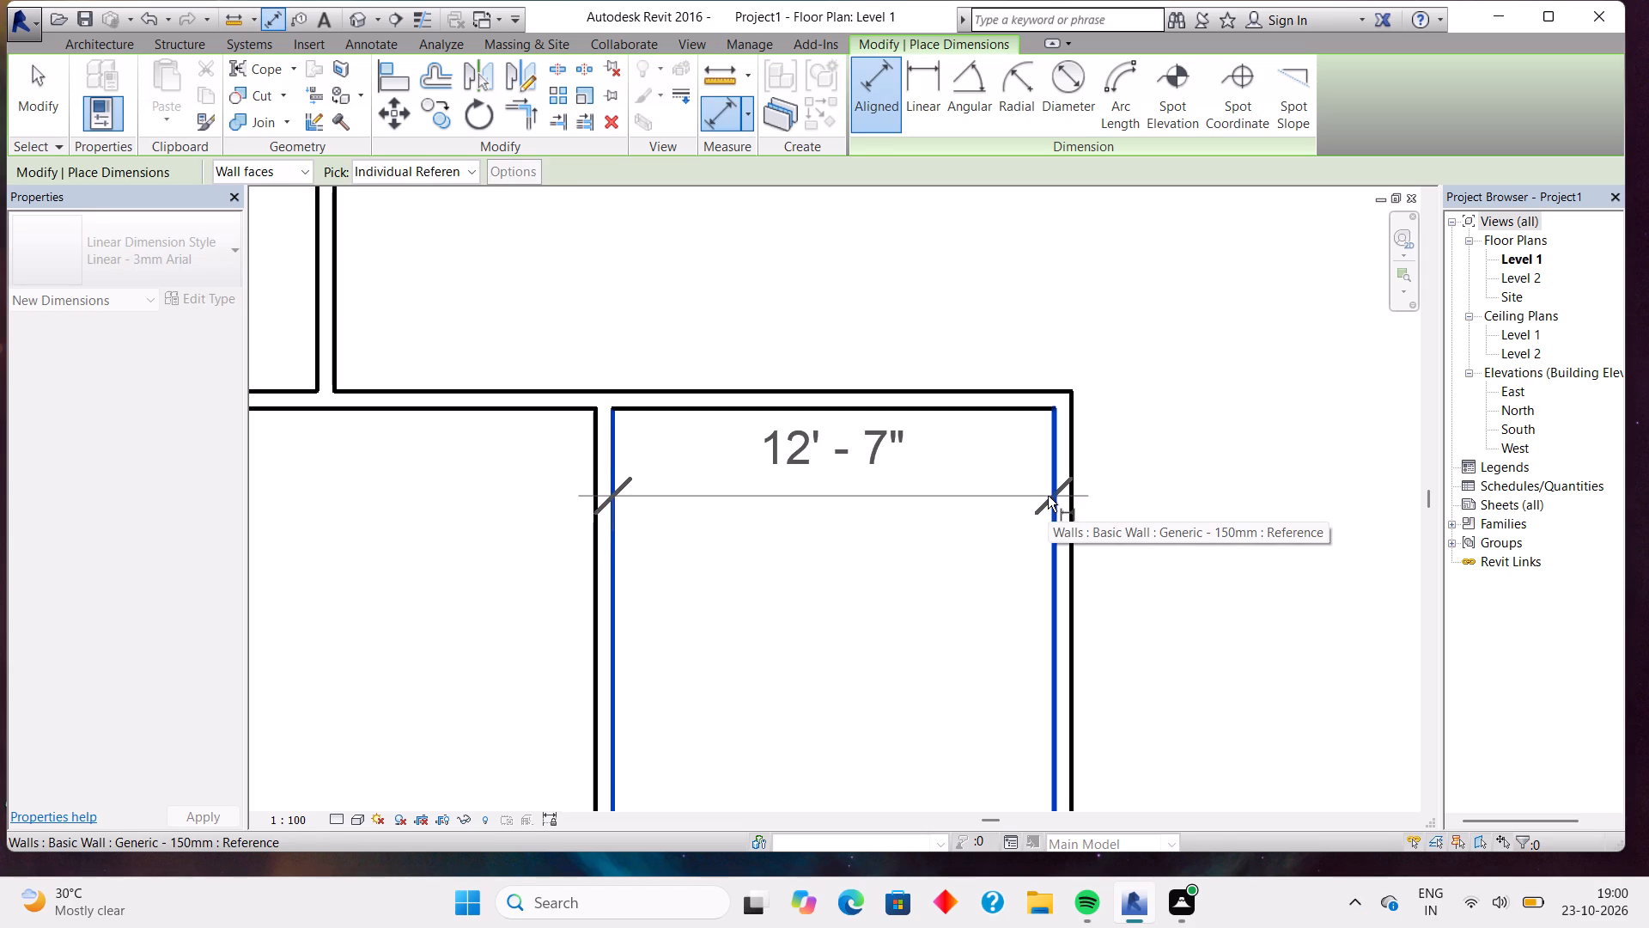
scroll(1048, 496, up, 2)
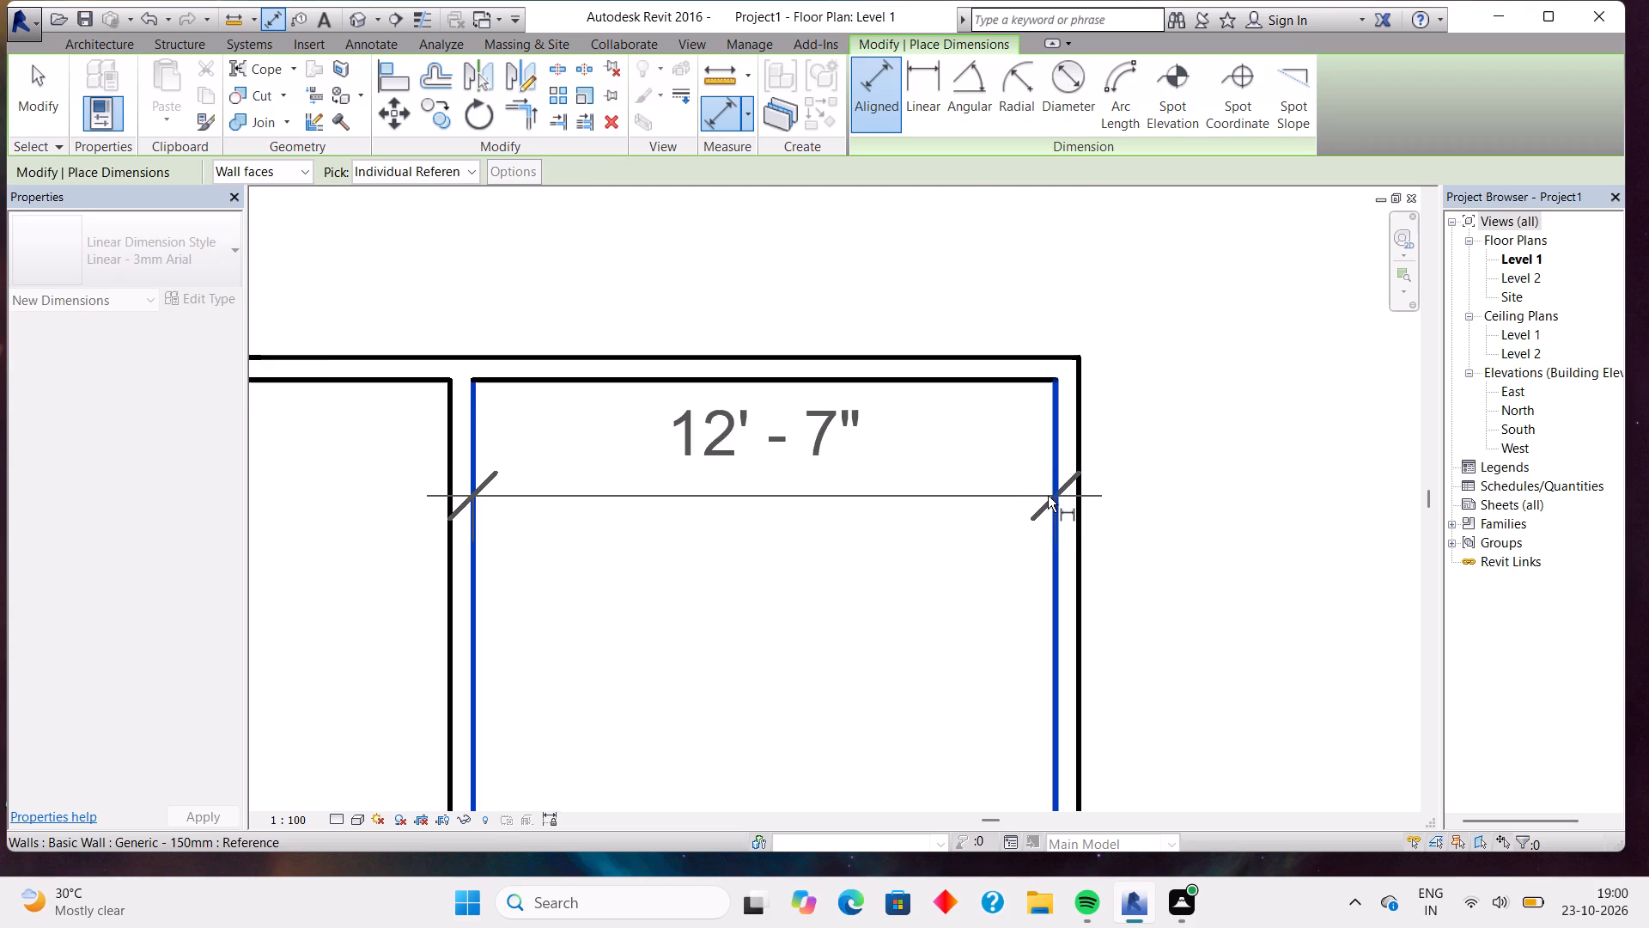
scroll(1048, 496, up, 2)
key(Escape)
Nudge the second south room's east wall one increment east to an inner width of 12'-7 1/2" and recheck it with an aligned dimension.
scroll(1048, 496, up, 4)
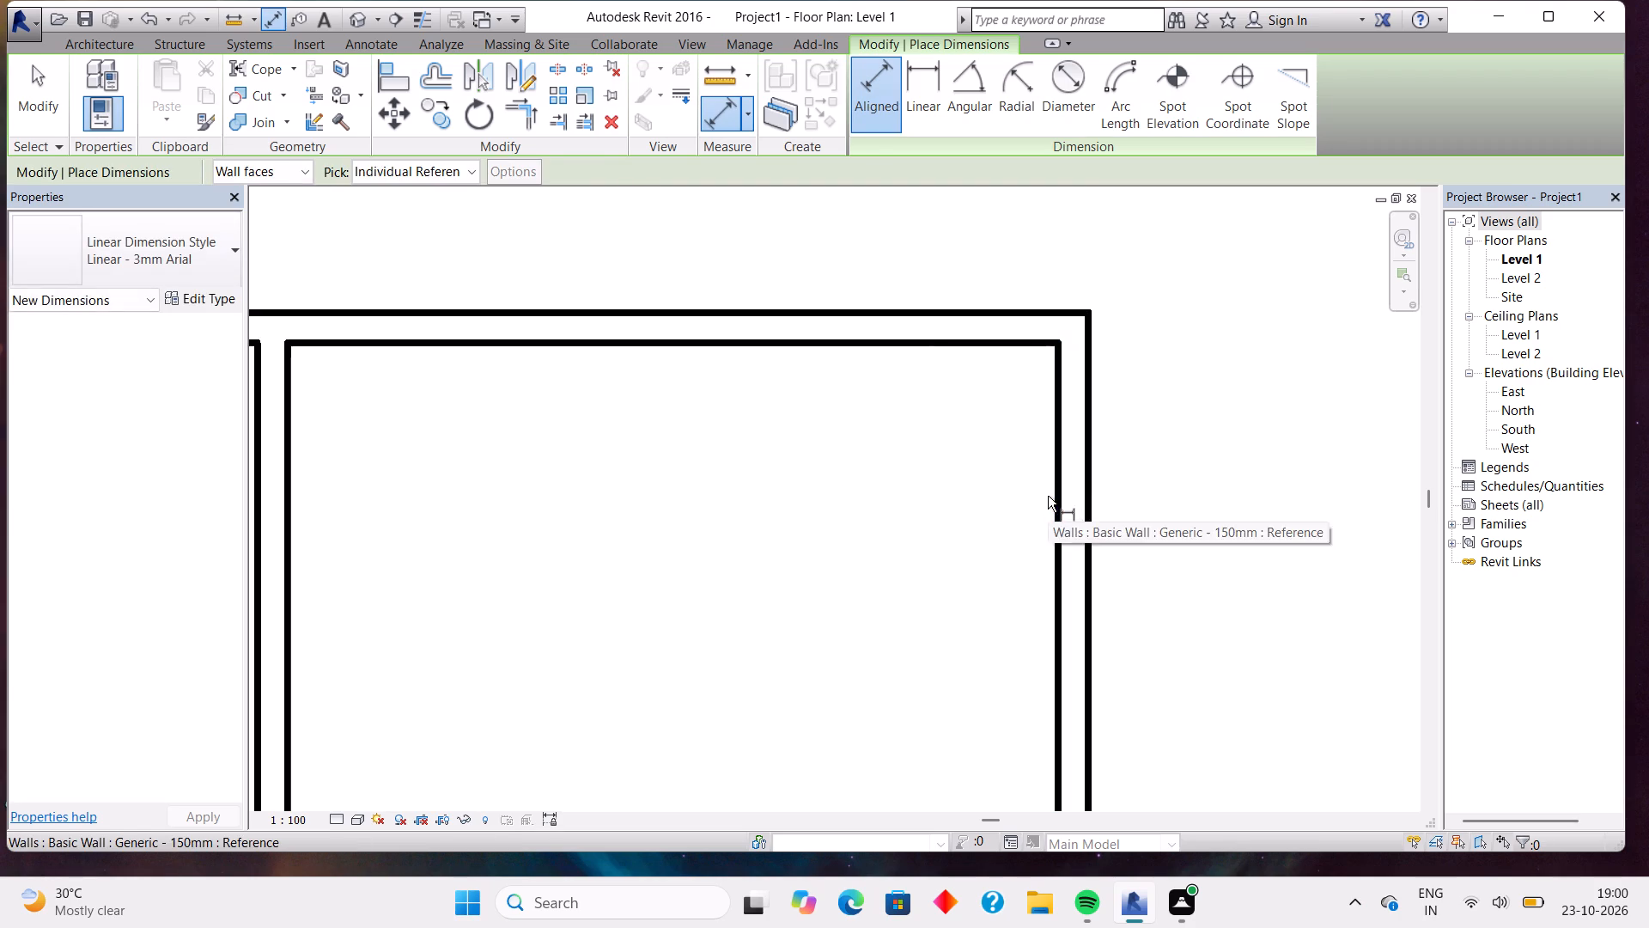
scroll(1070, 480, up, 3)
click(1070, 480)
key(Escape)
key(Escape)
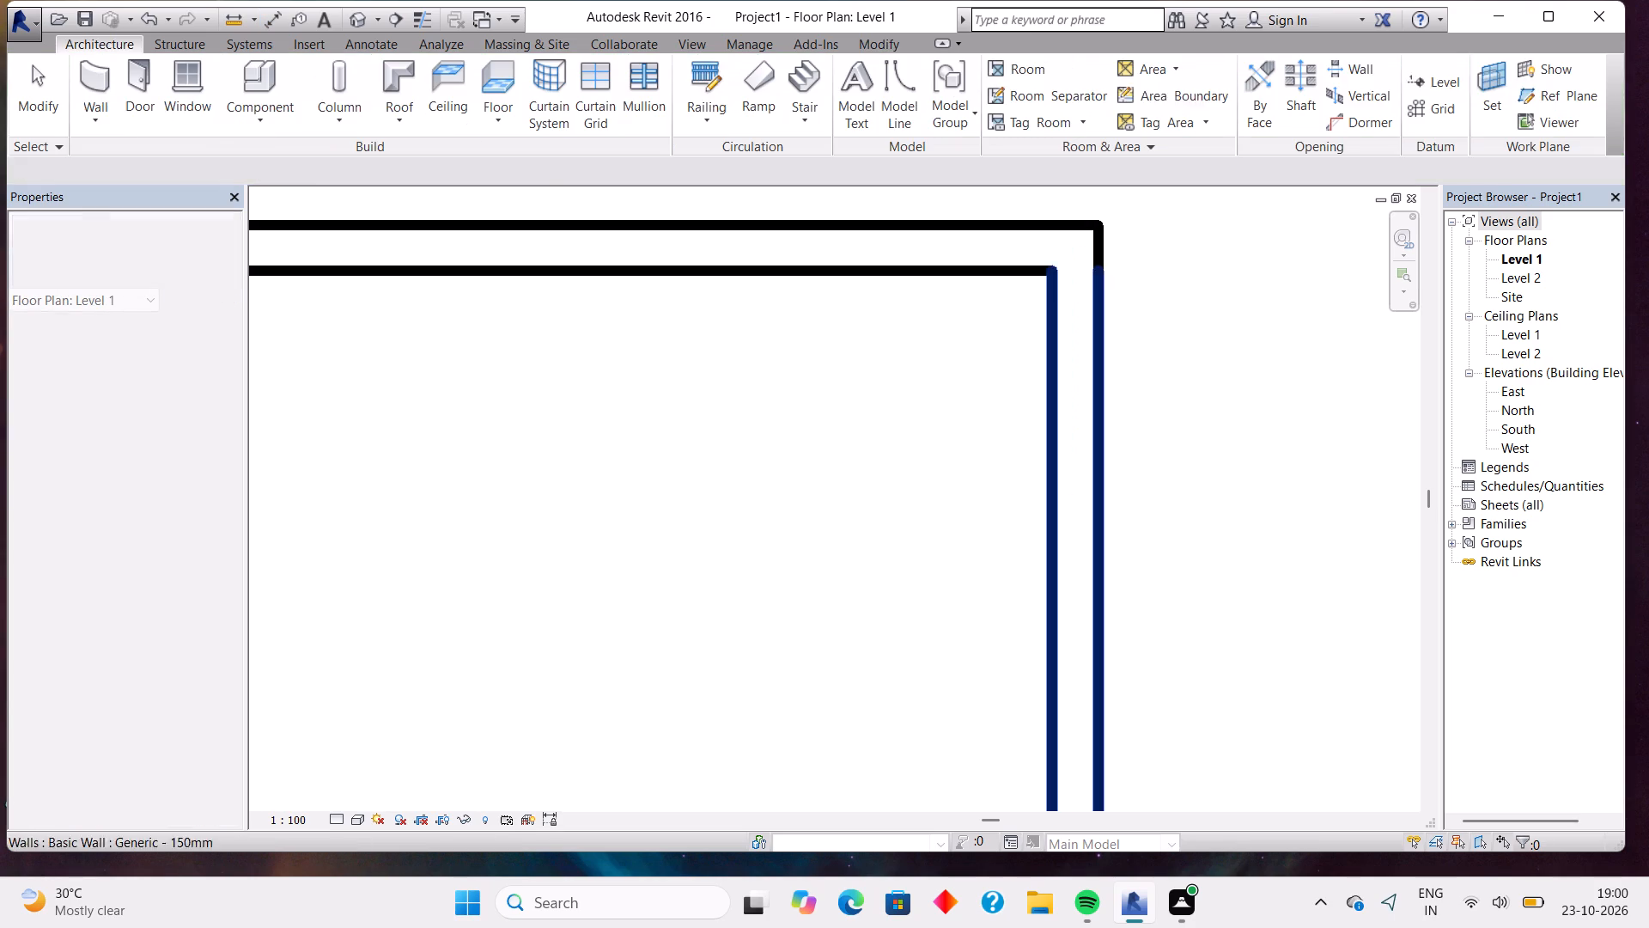
key(Escape)
click(1070, 480)
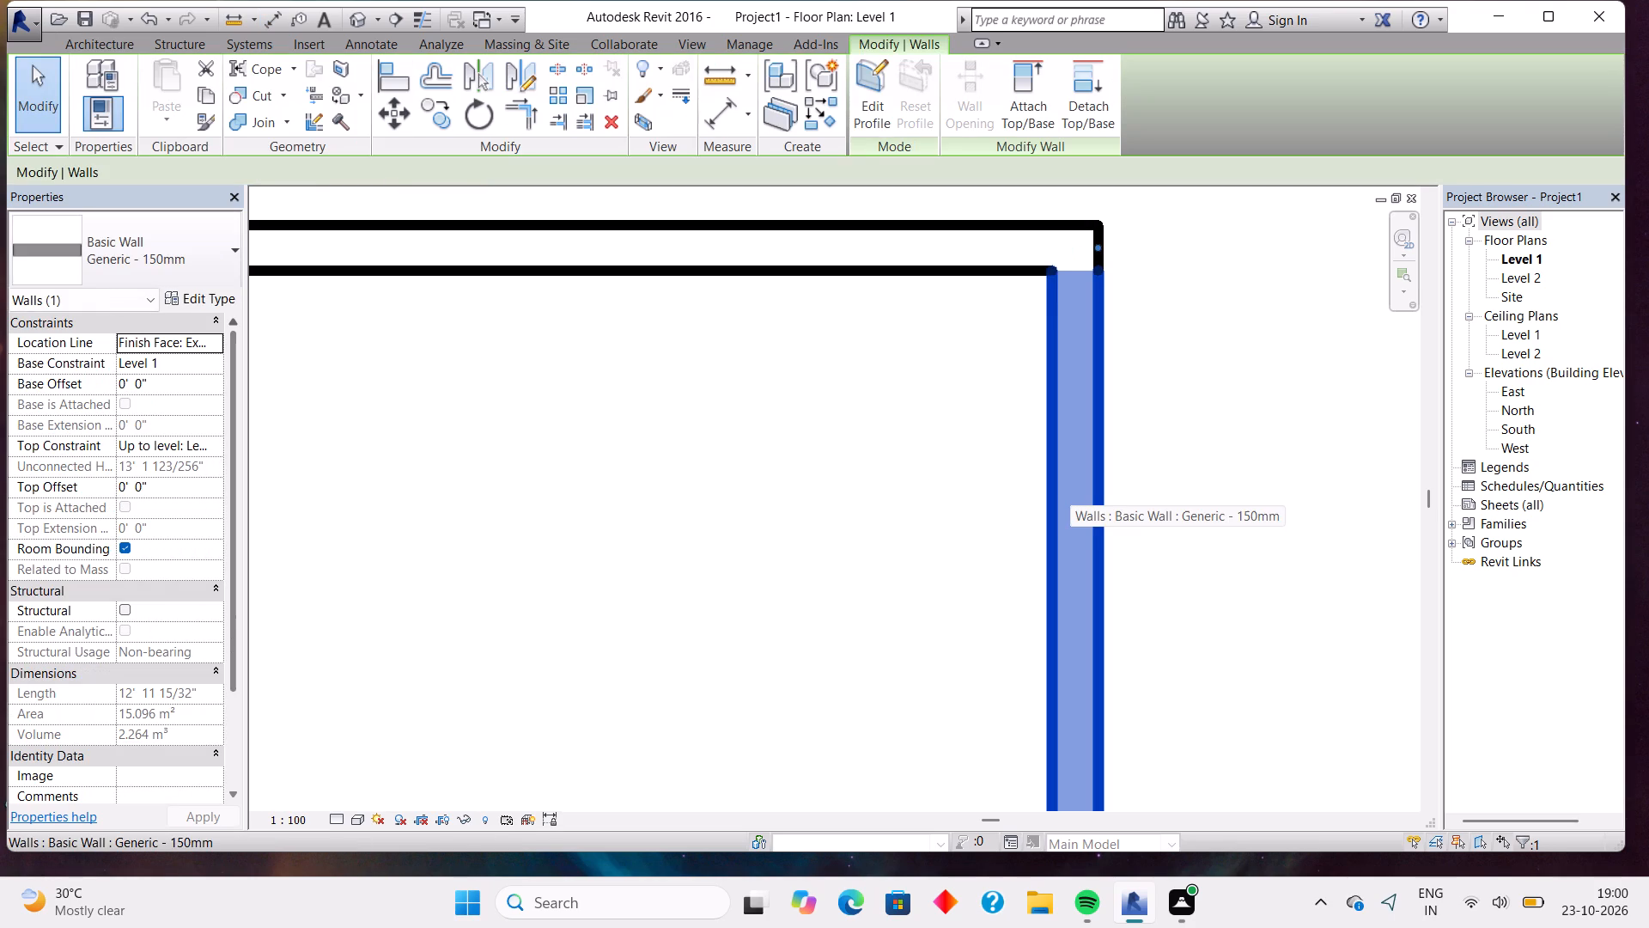
key(Right)
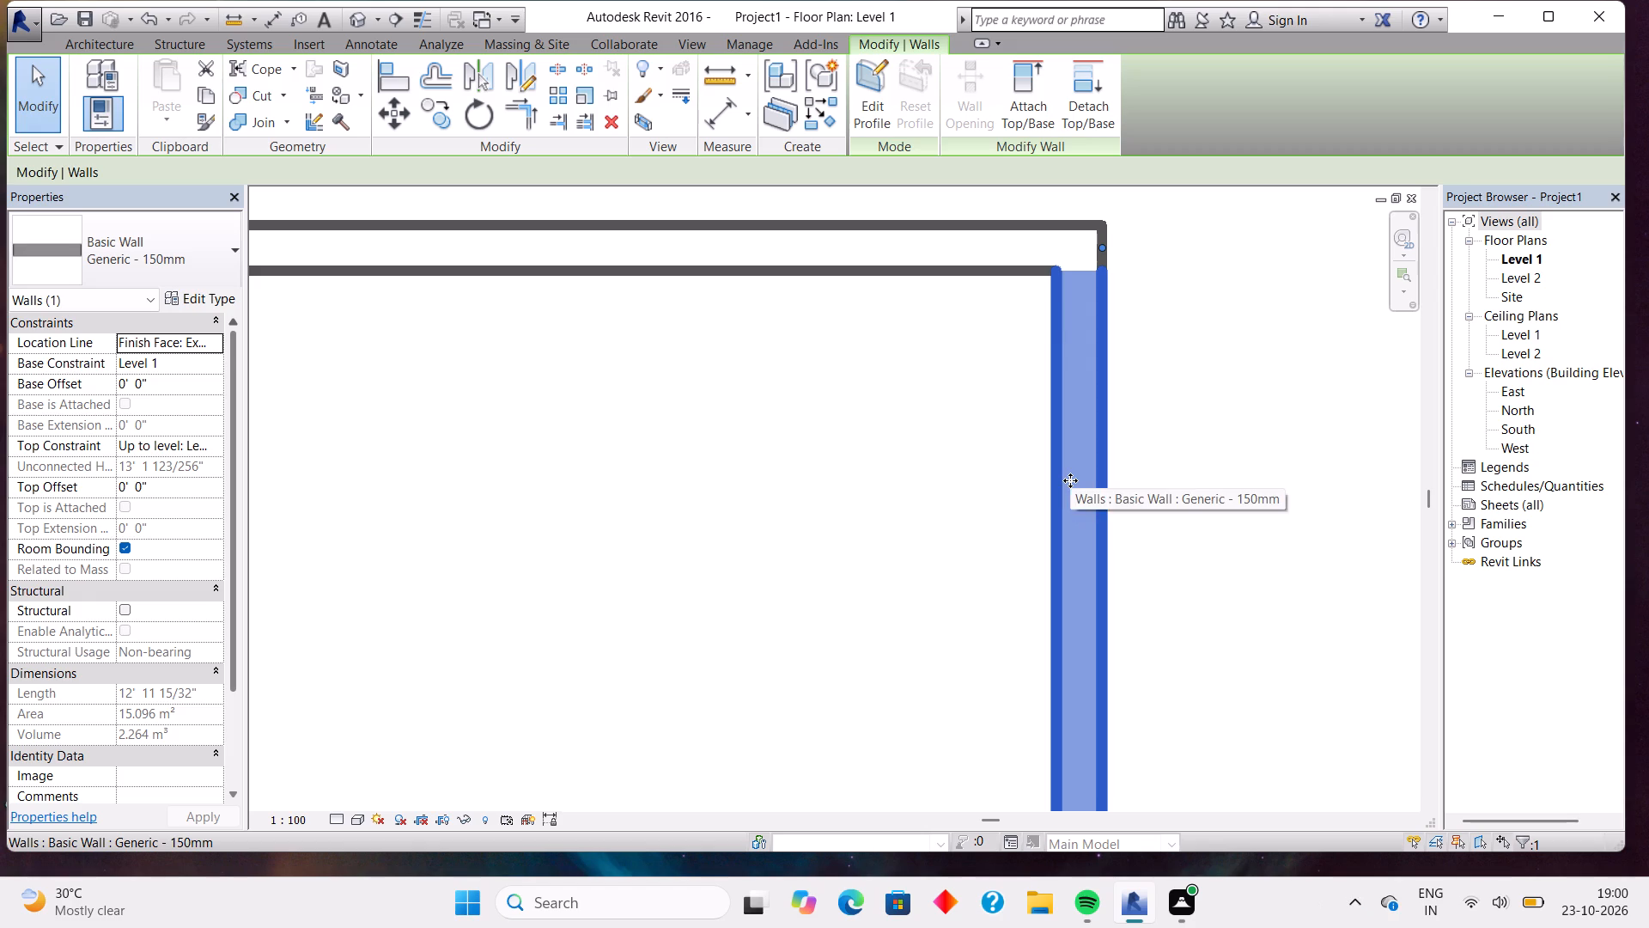
scroll(1070, 480, down, 6)
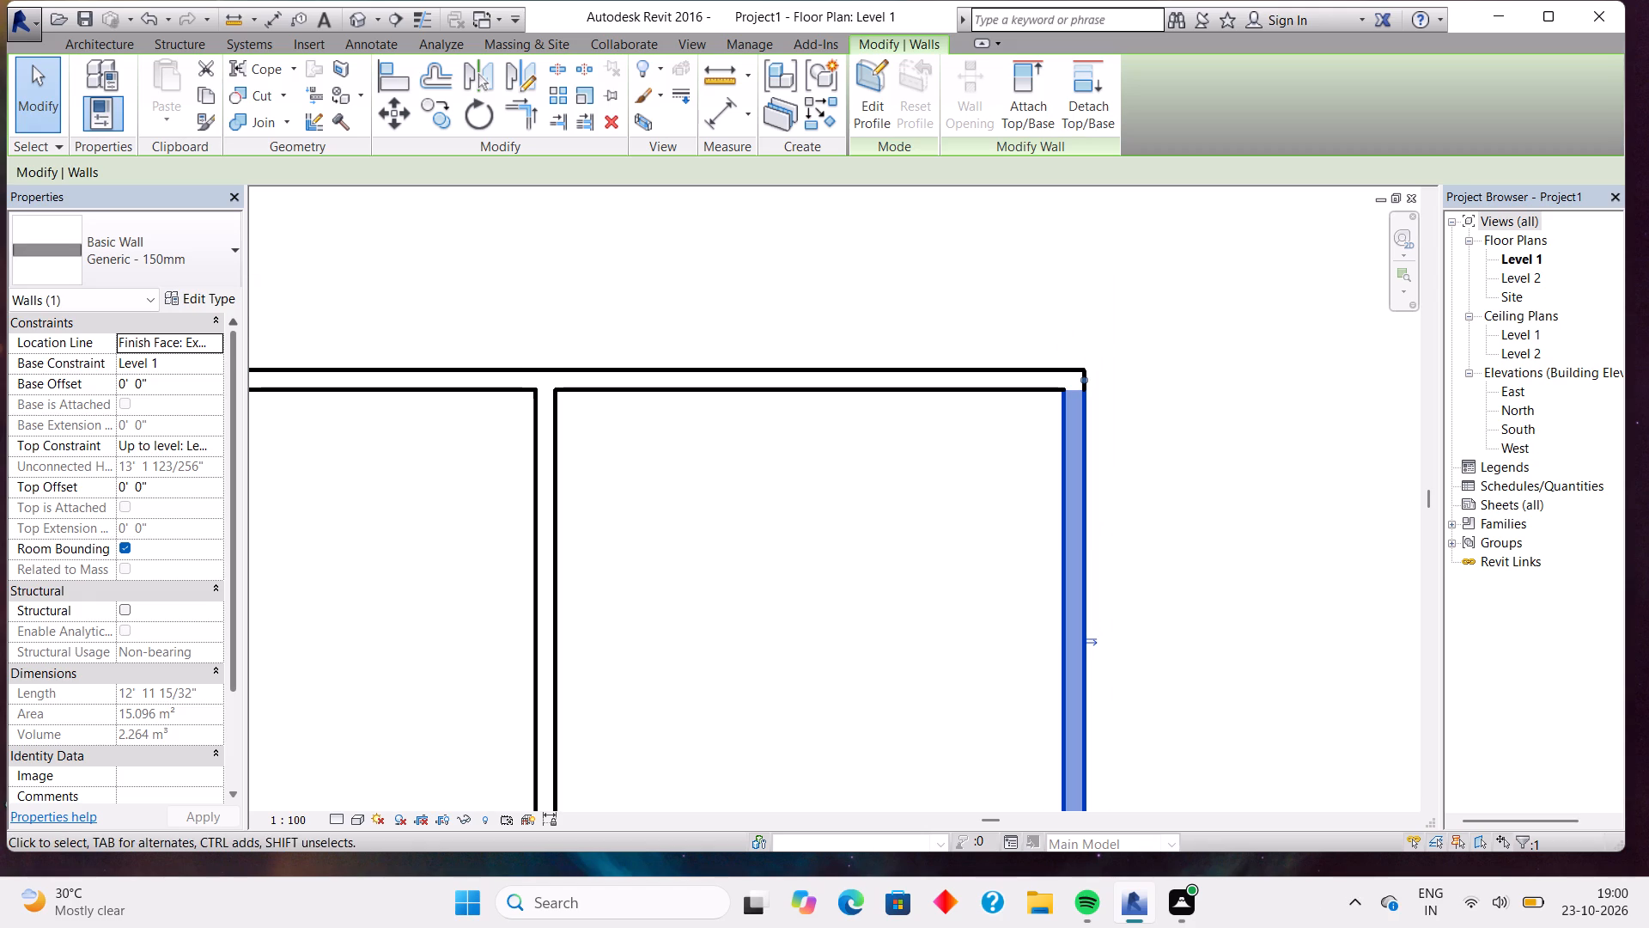
click(716, 103)
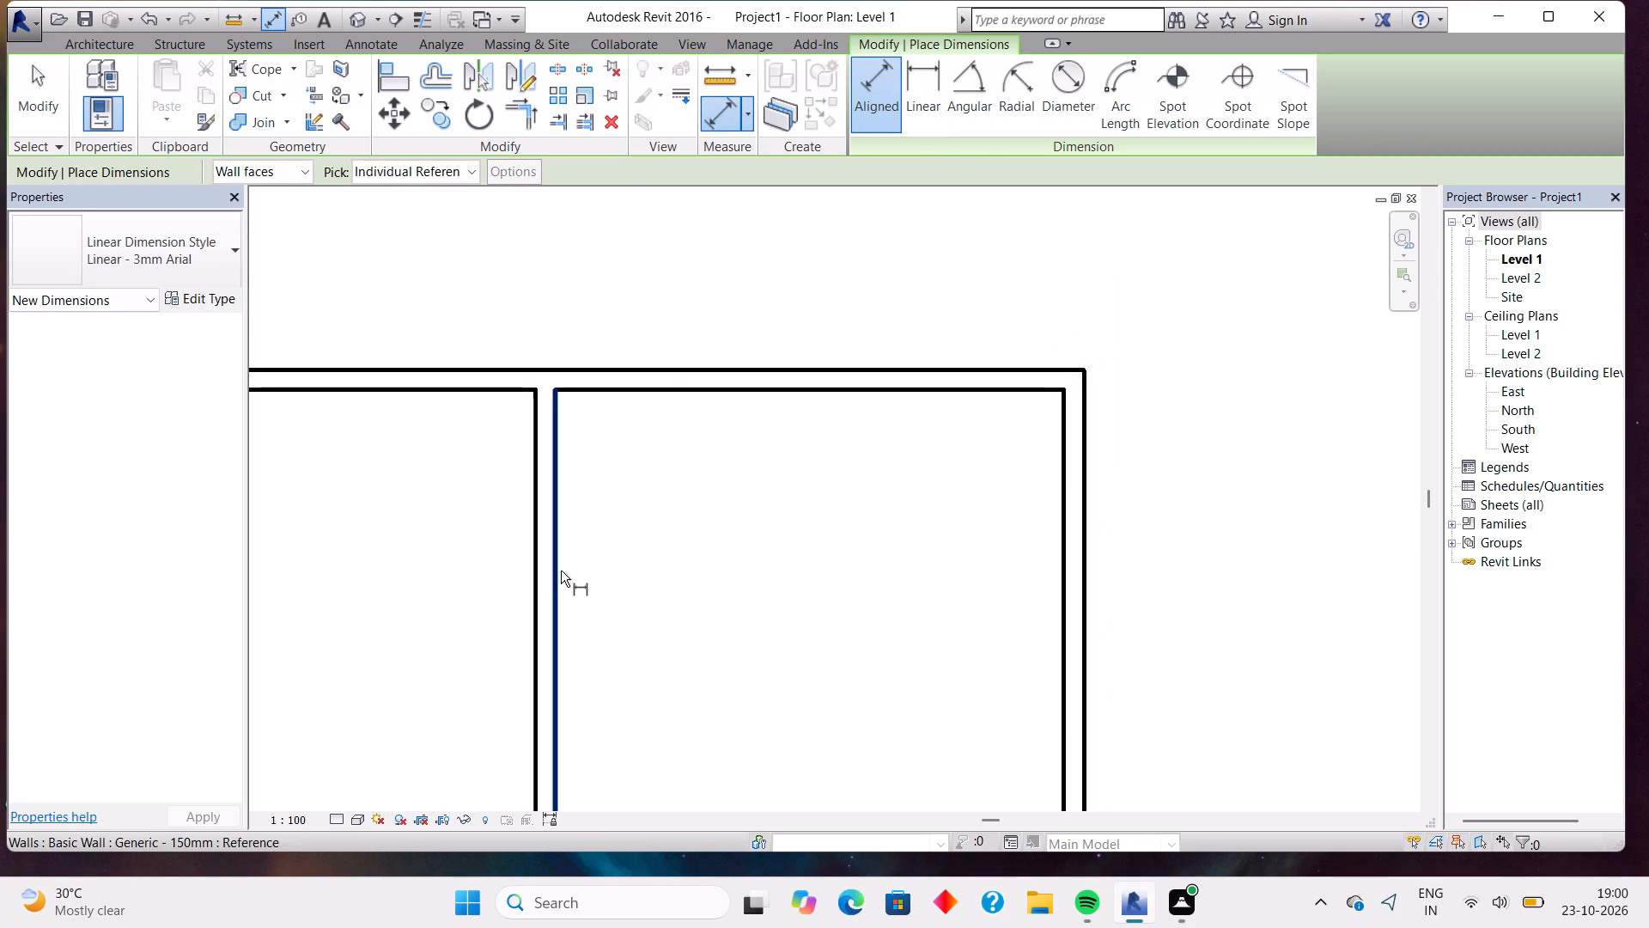
click(560, 571)
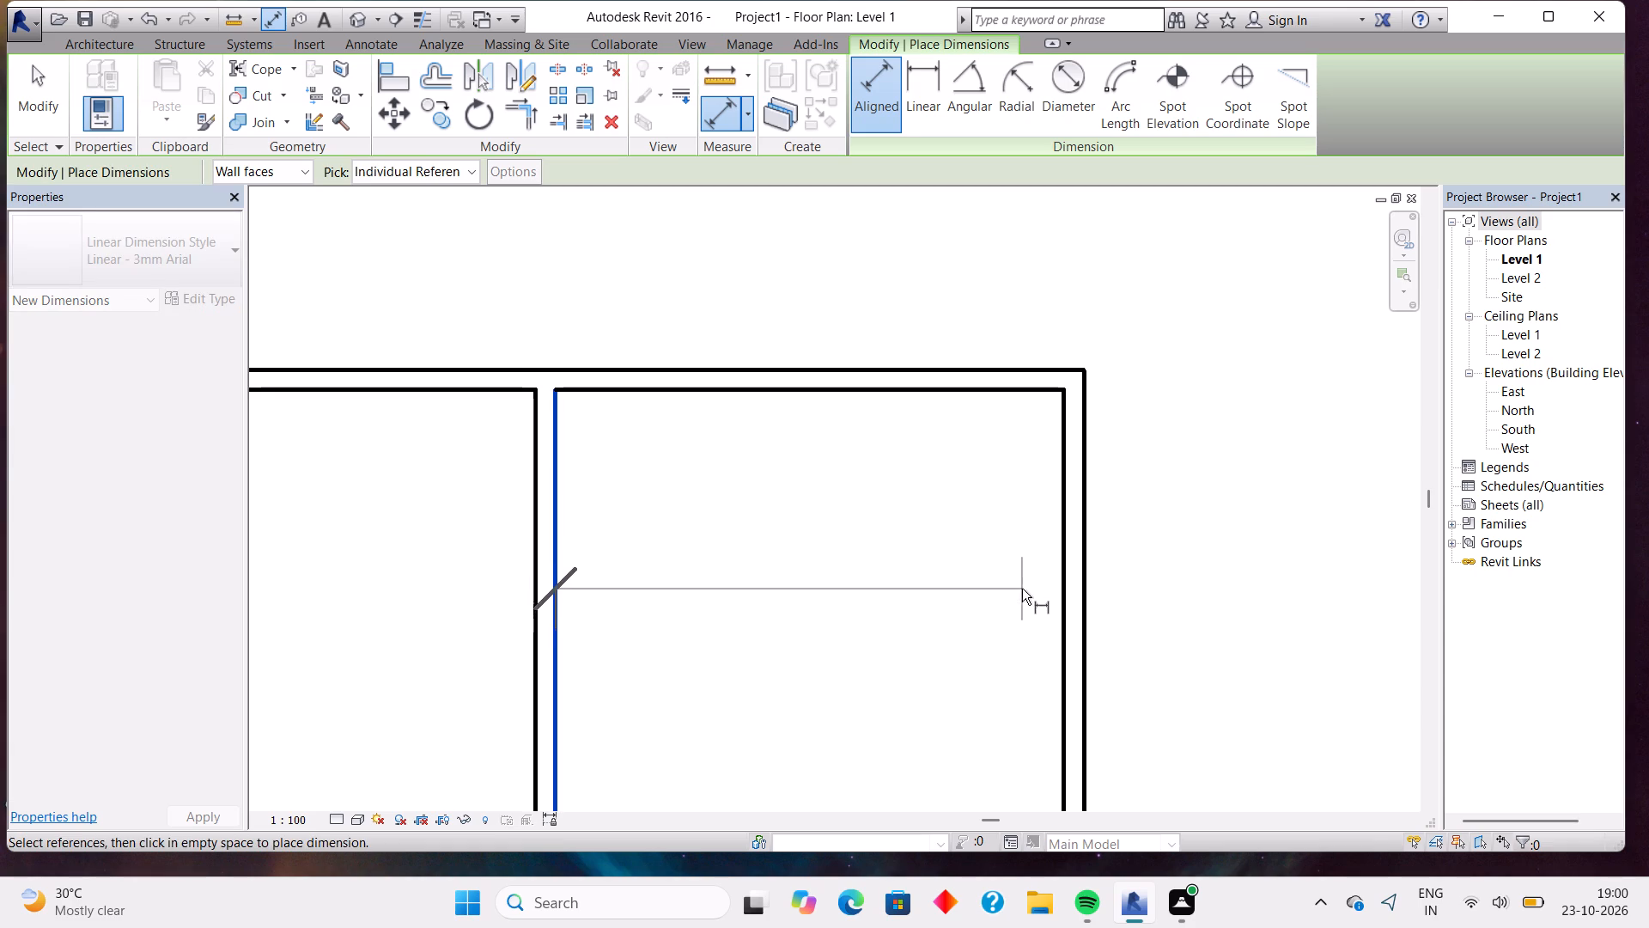
click(1057, 603)
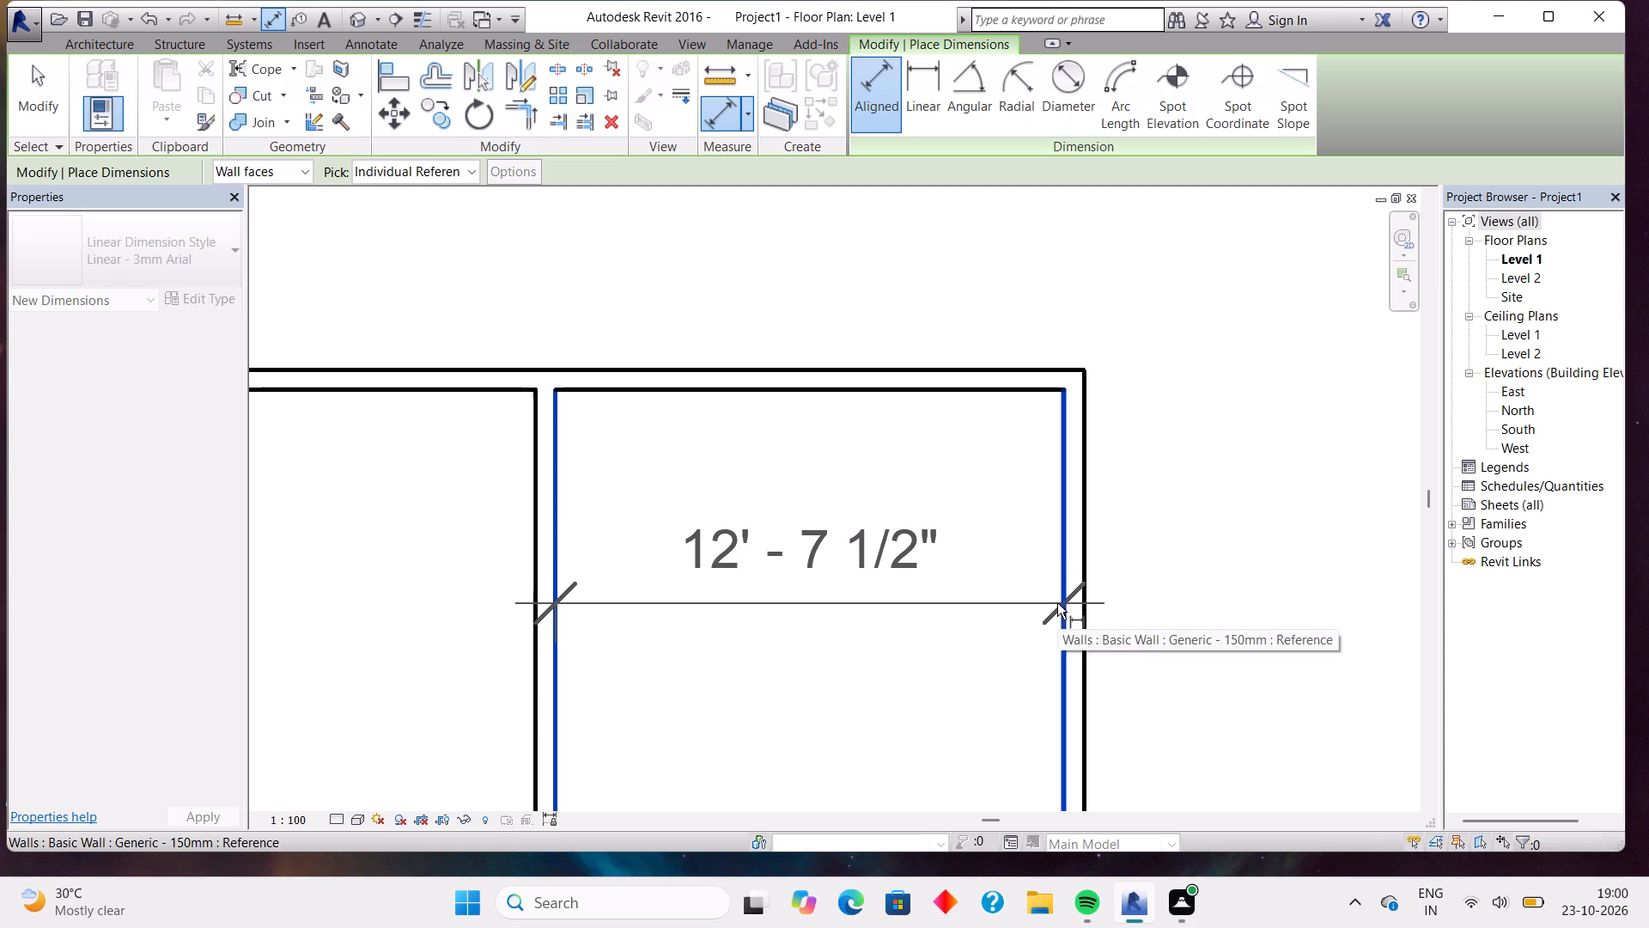
key(Escape)
key(Escape)
Nudge the second south room's east wall one increment east to an inner width of 12'-8 1/2" and recheck it with an aligned dimension.
scroll(1057, 603, up, 2)
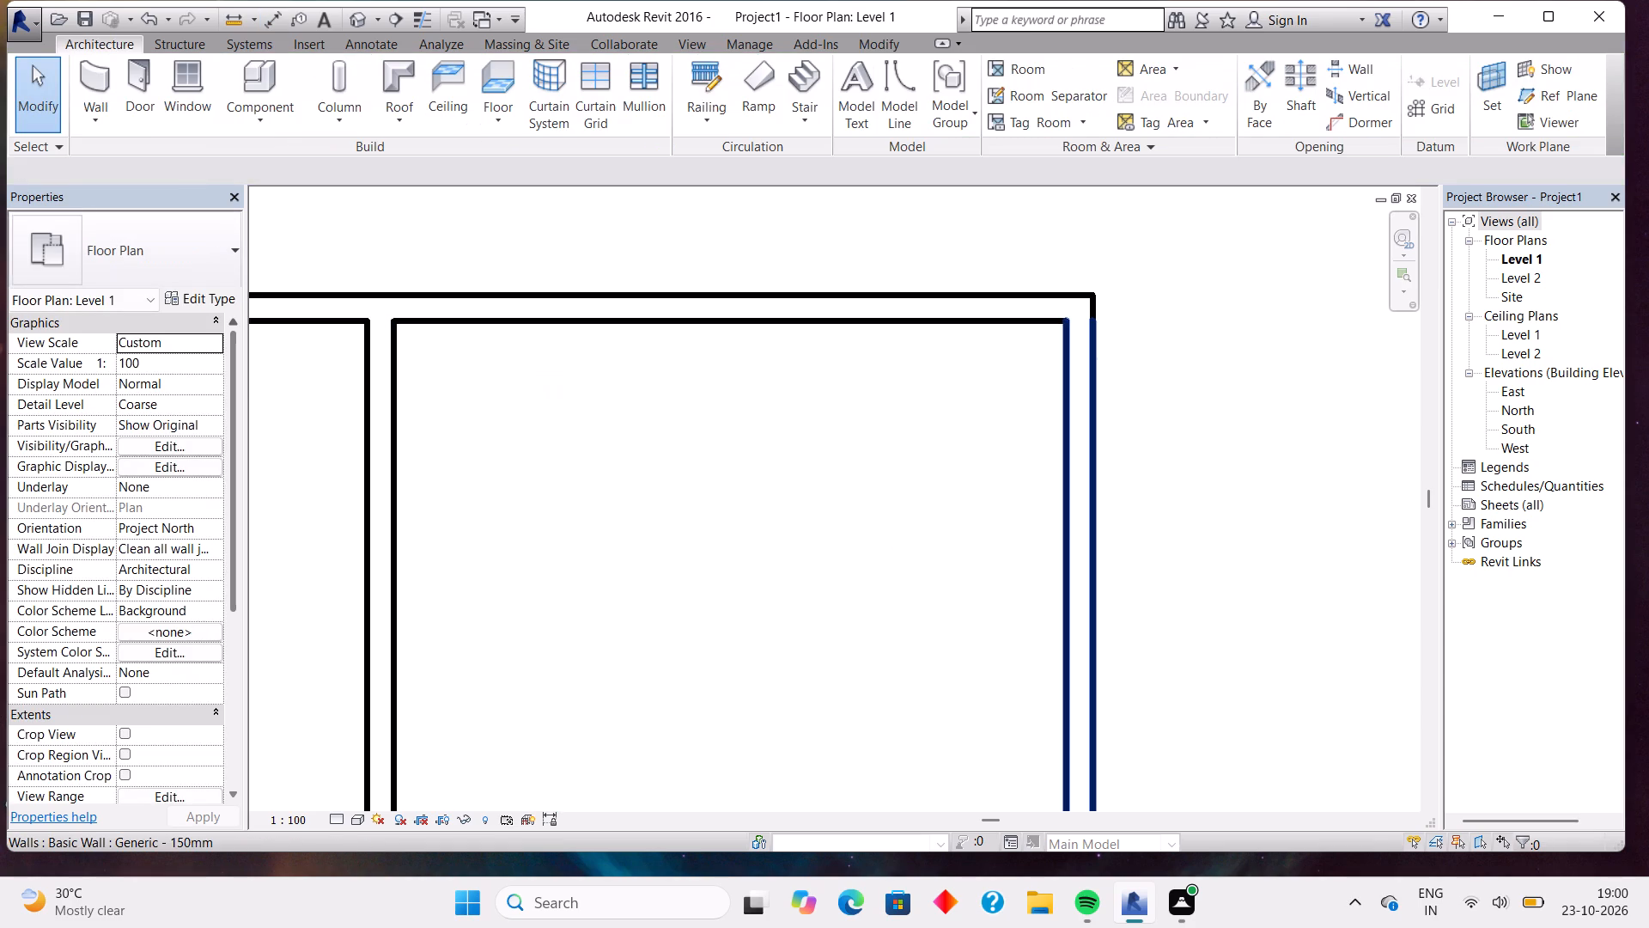
click(1071, 581)
key(Right)
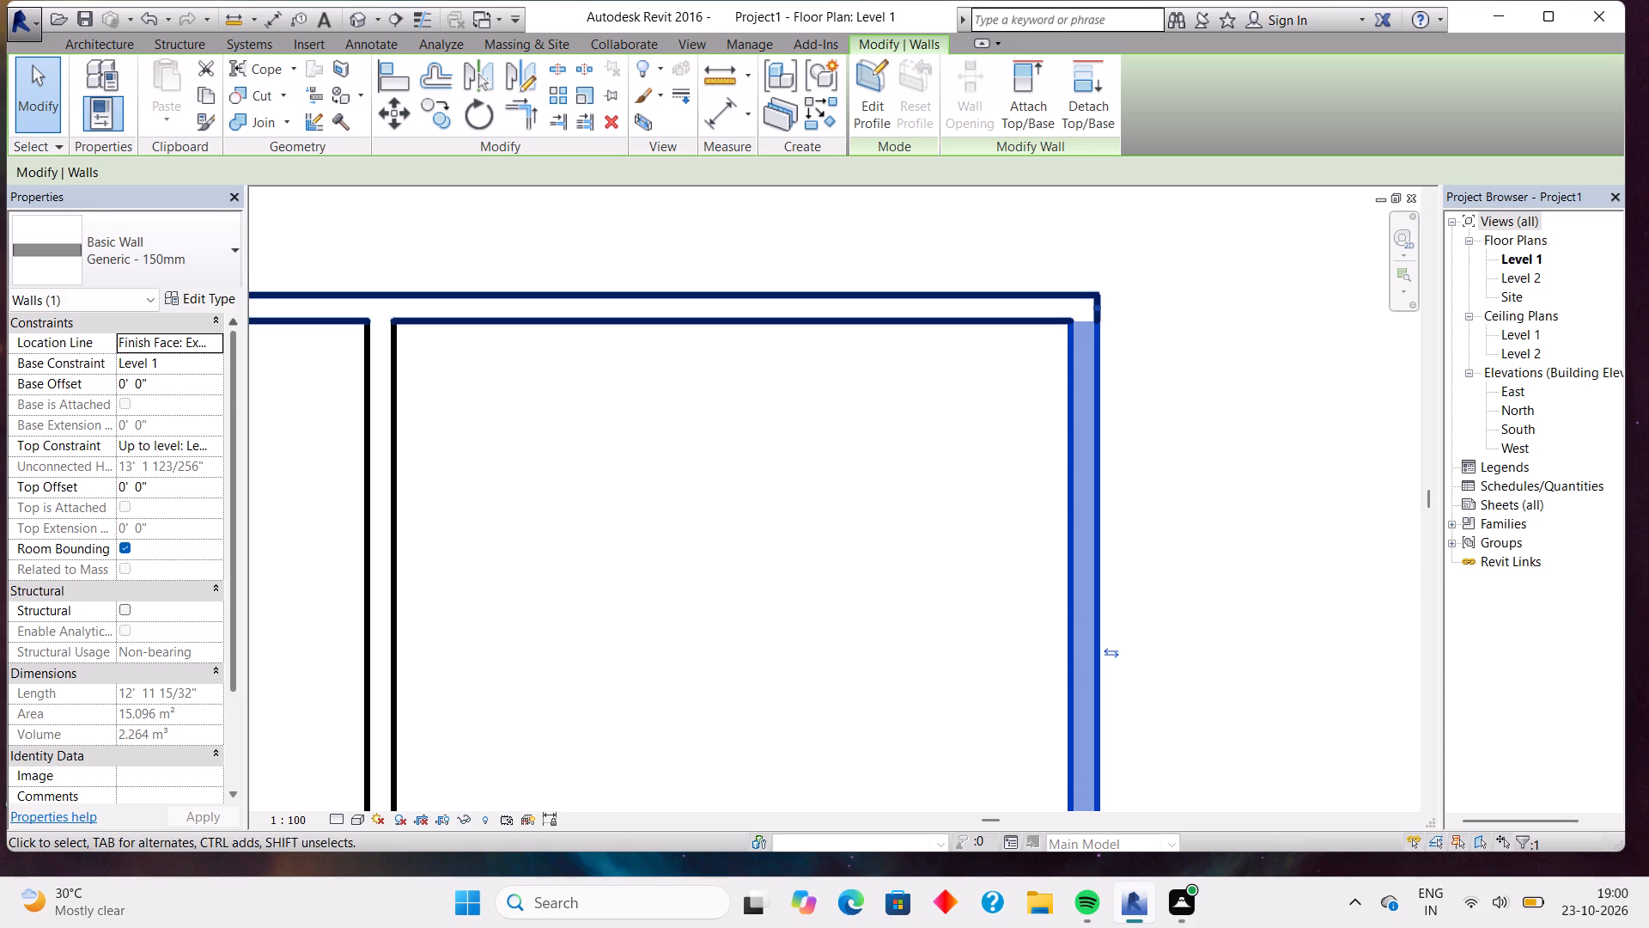
click(729, 122)
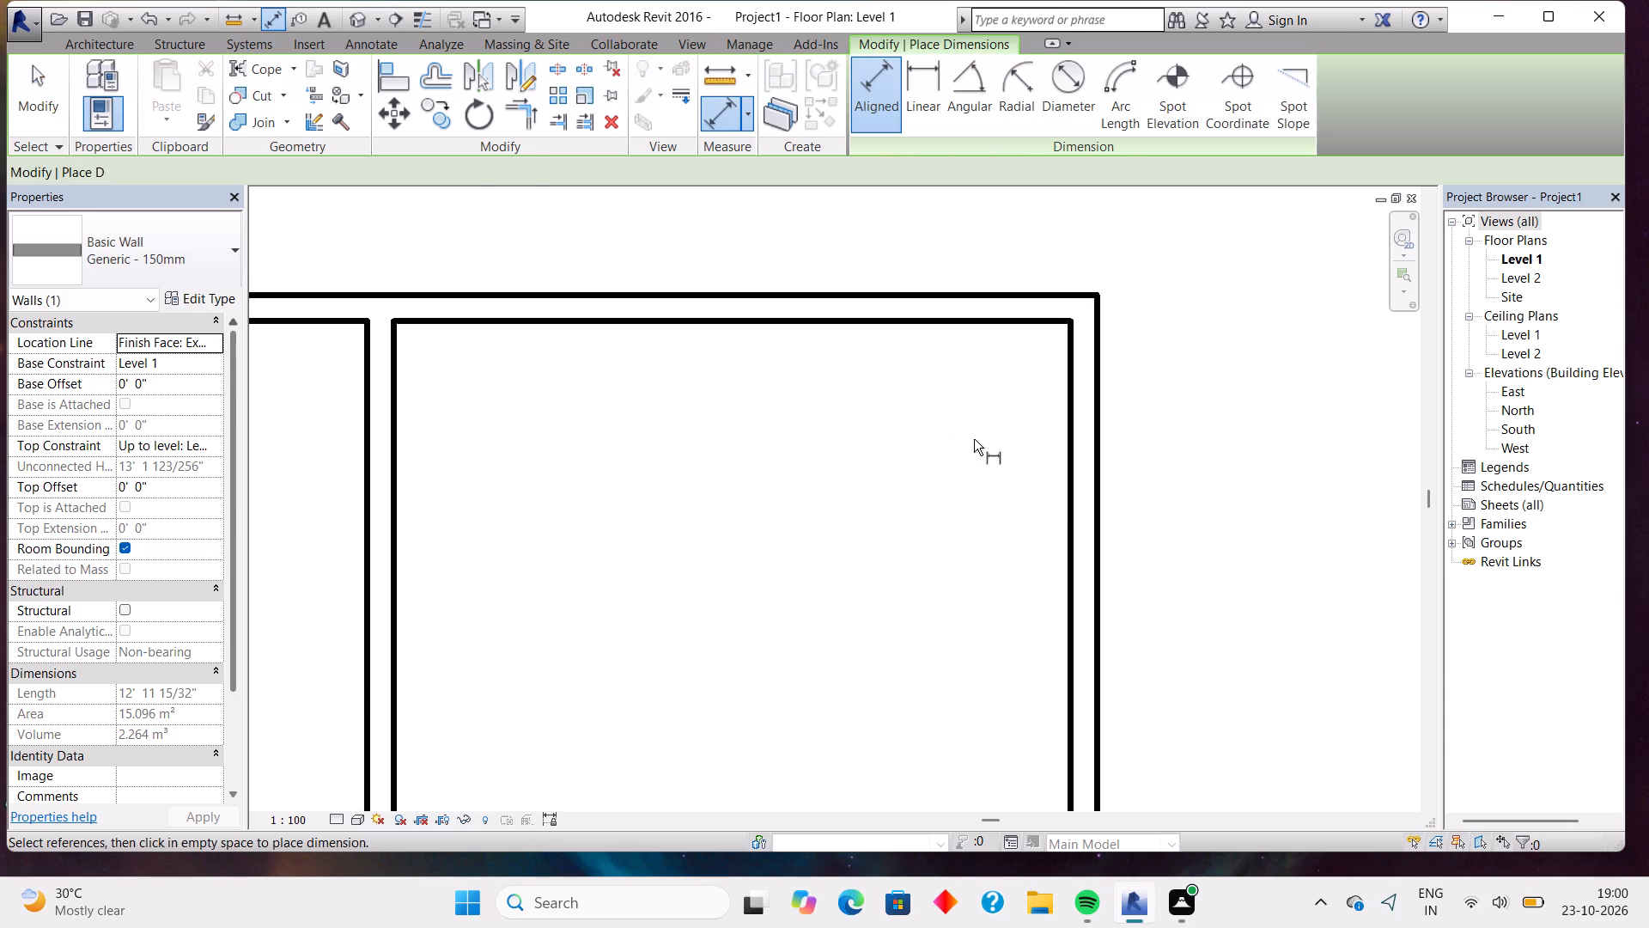
click(393, 437)
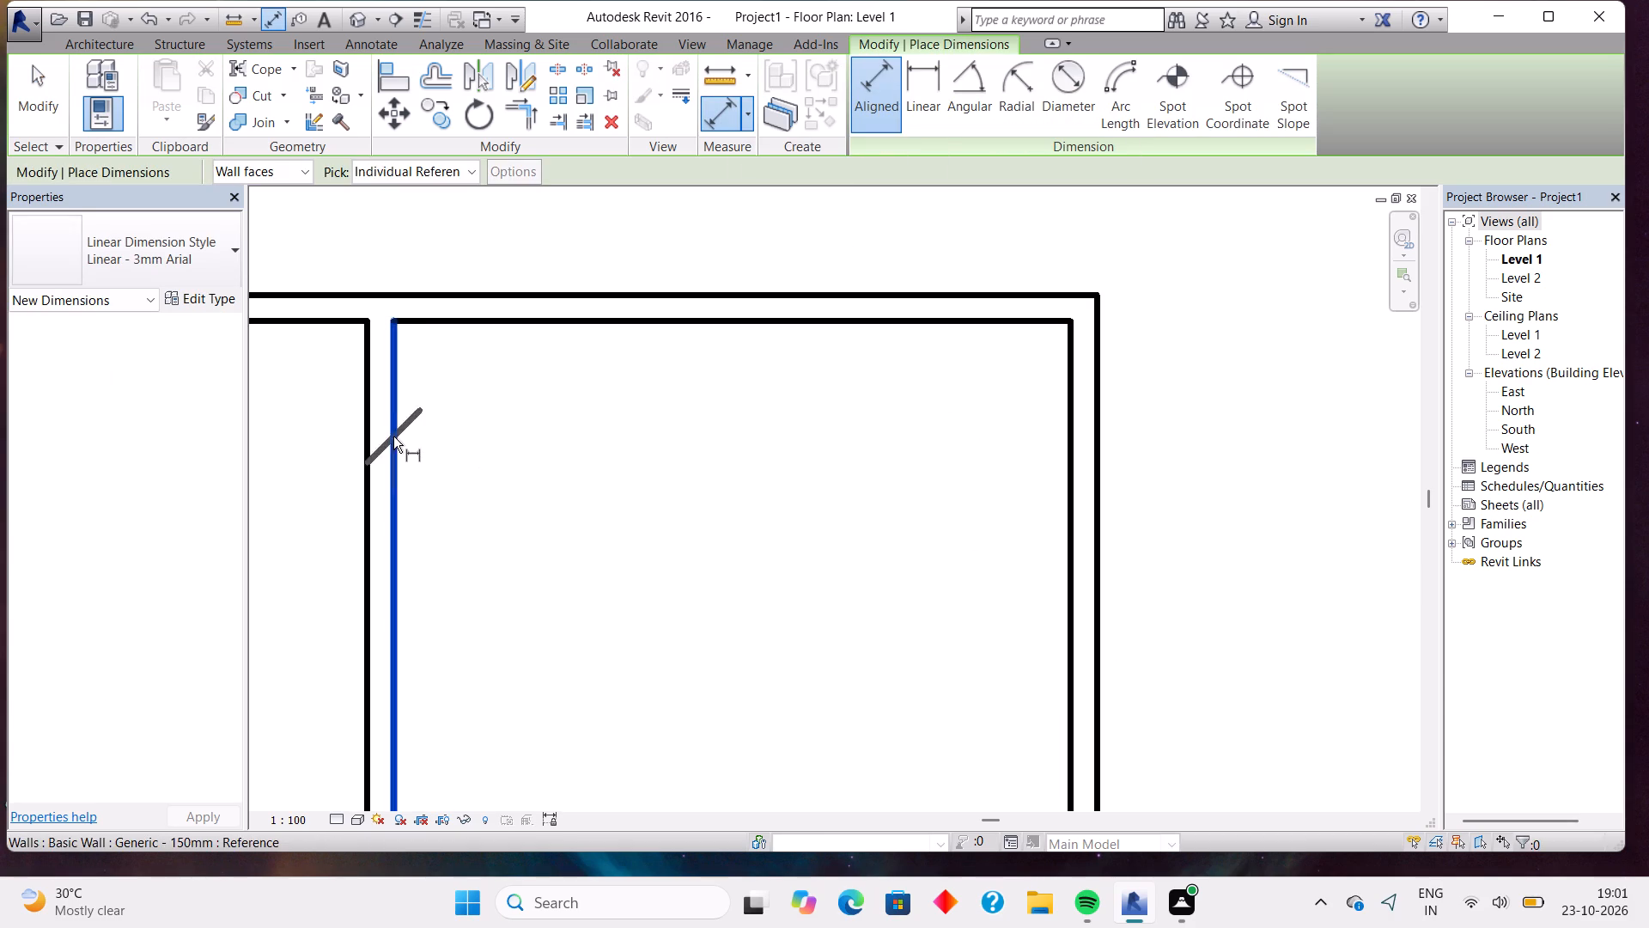
click(1071, 601)
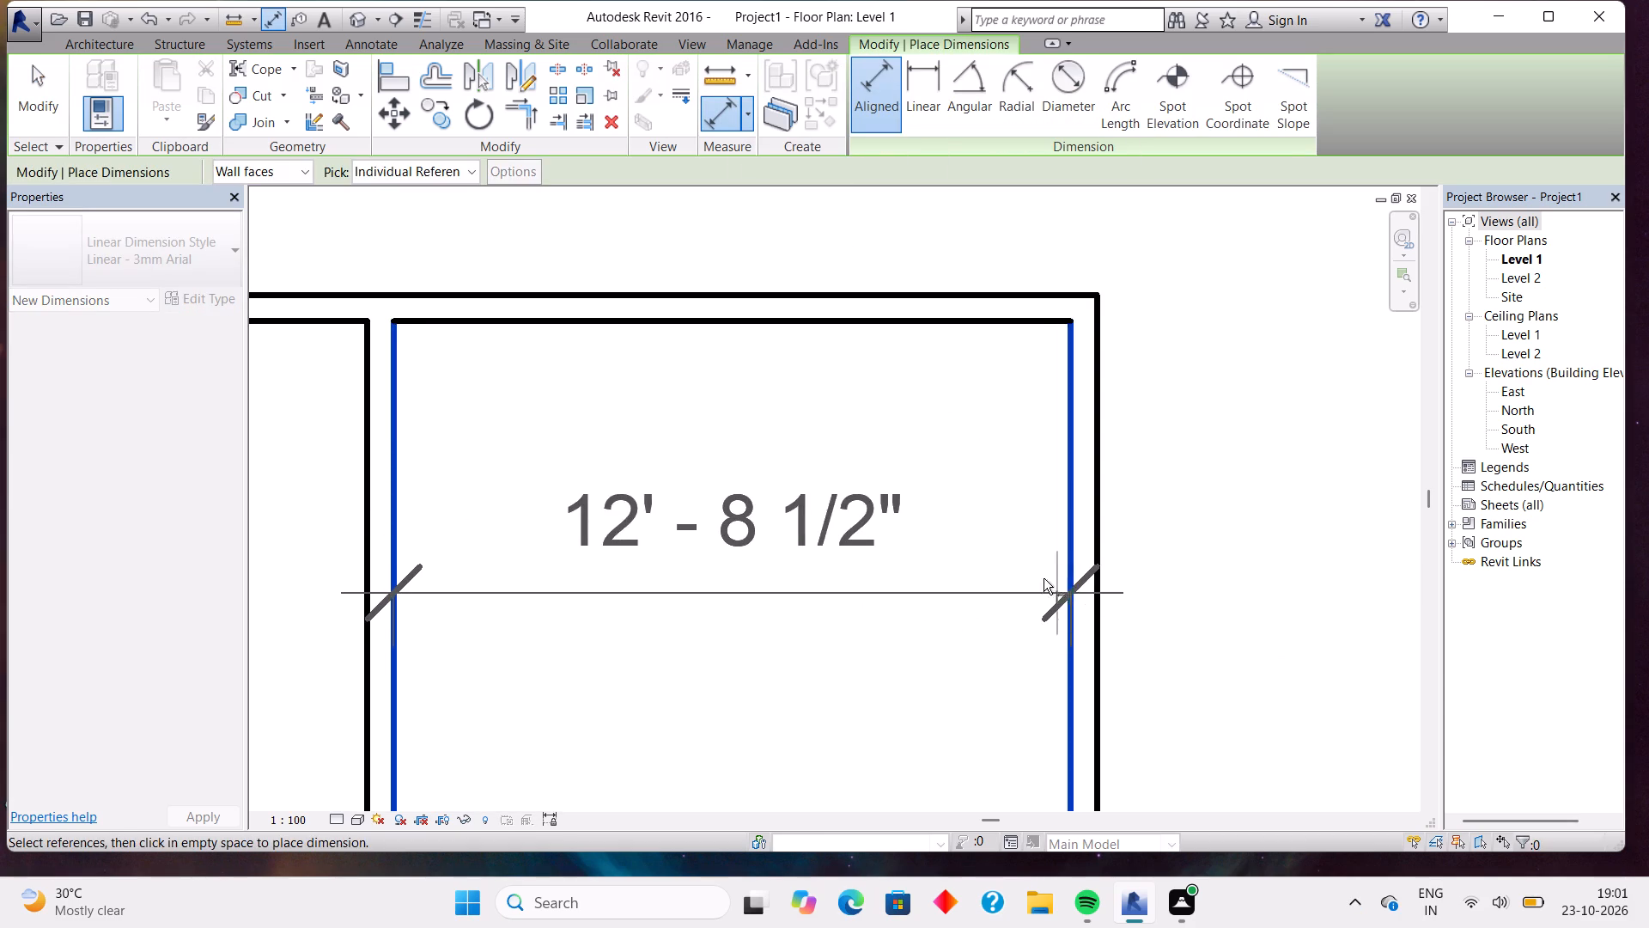
scroll(916, 487, down, 4)
middle_drag(928, 584, 947, 435)
scroll(947, 433, down, 3)
middle_drag(947, 433, 976, 681)
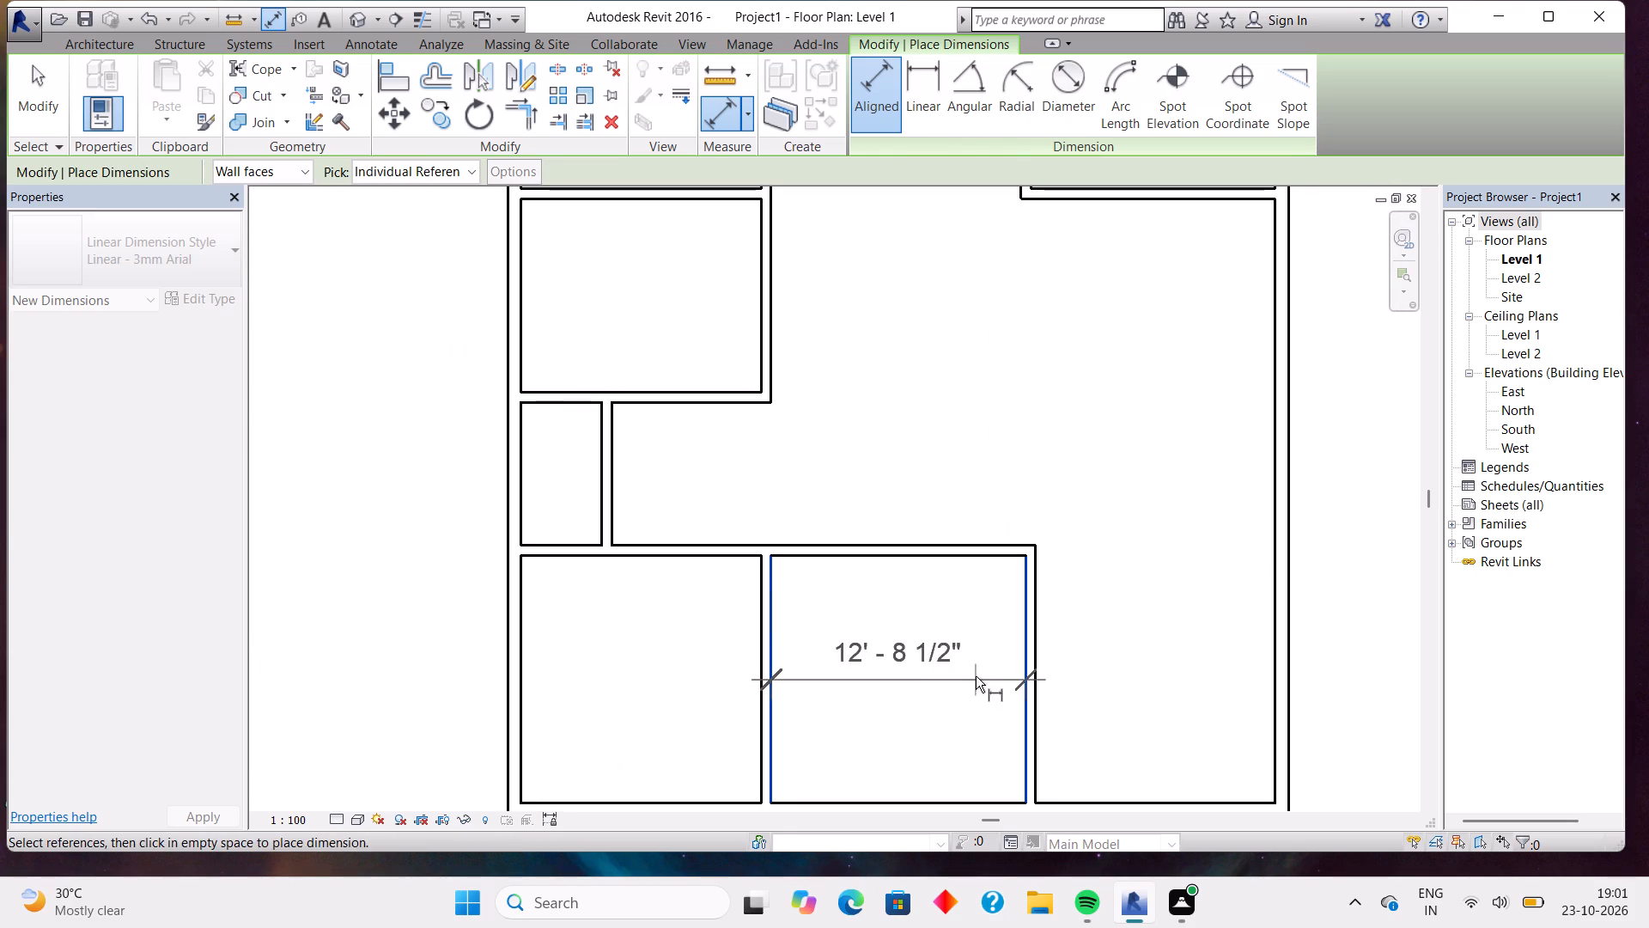
middle_drag(974, 644, 970, 790)
key(Escape)
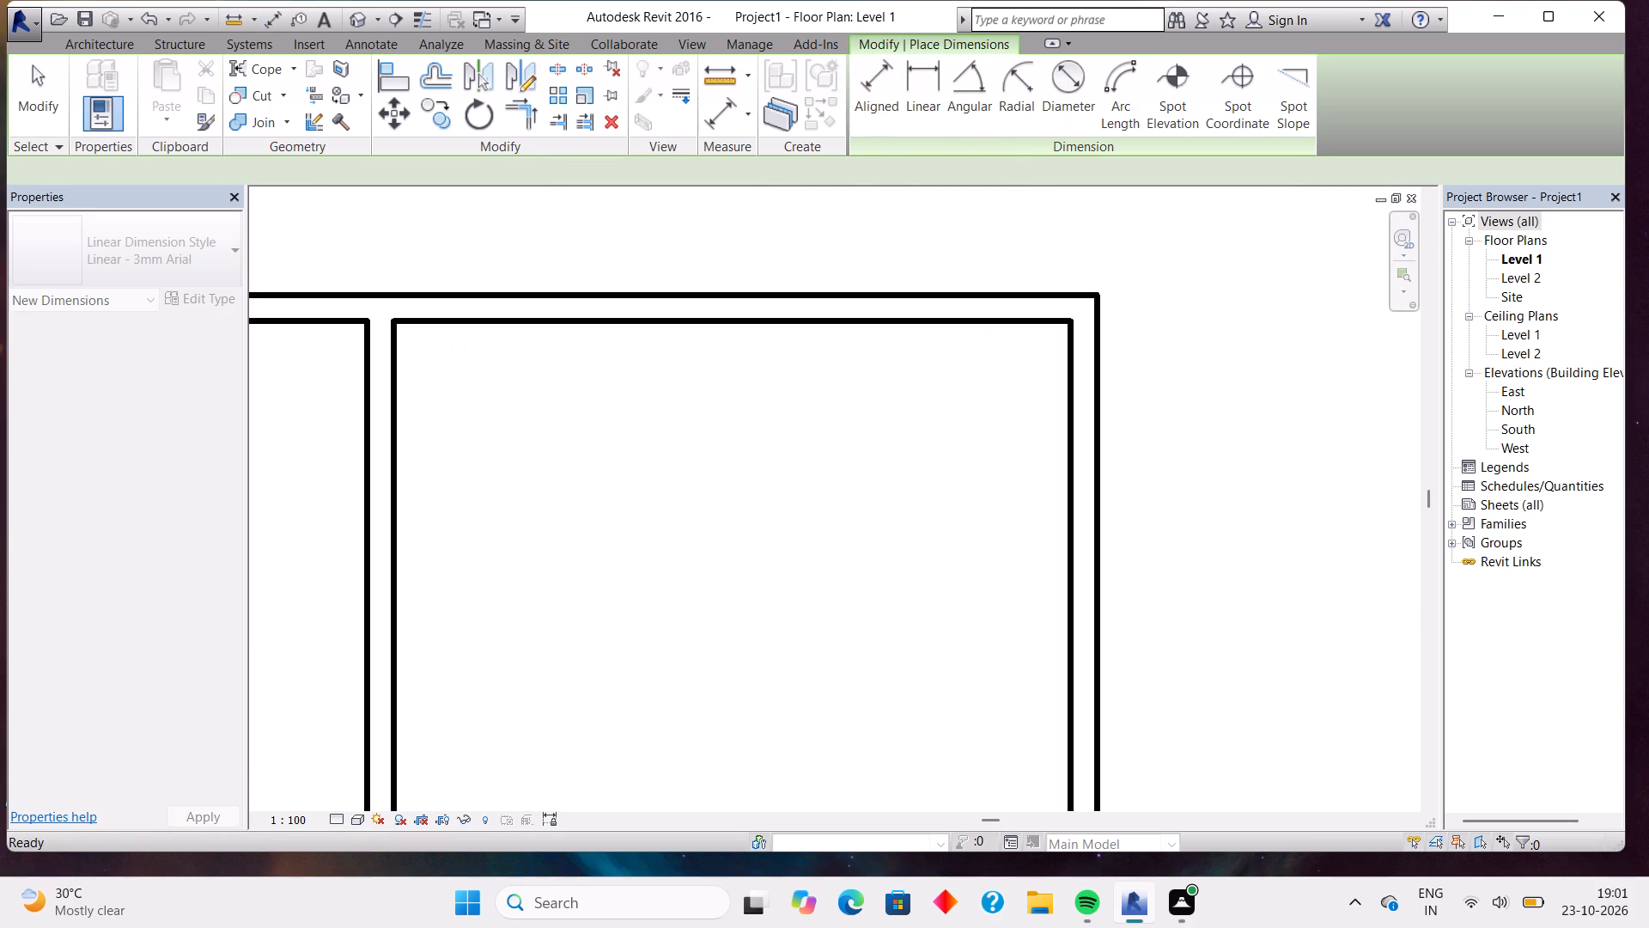
scroll(995, 693, down, 9)
key(Escape)
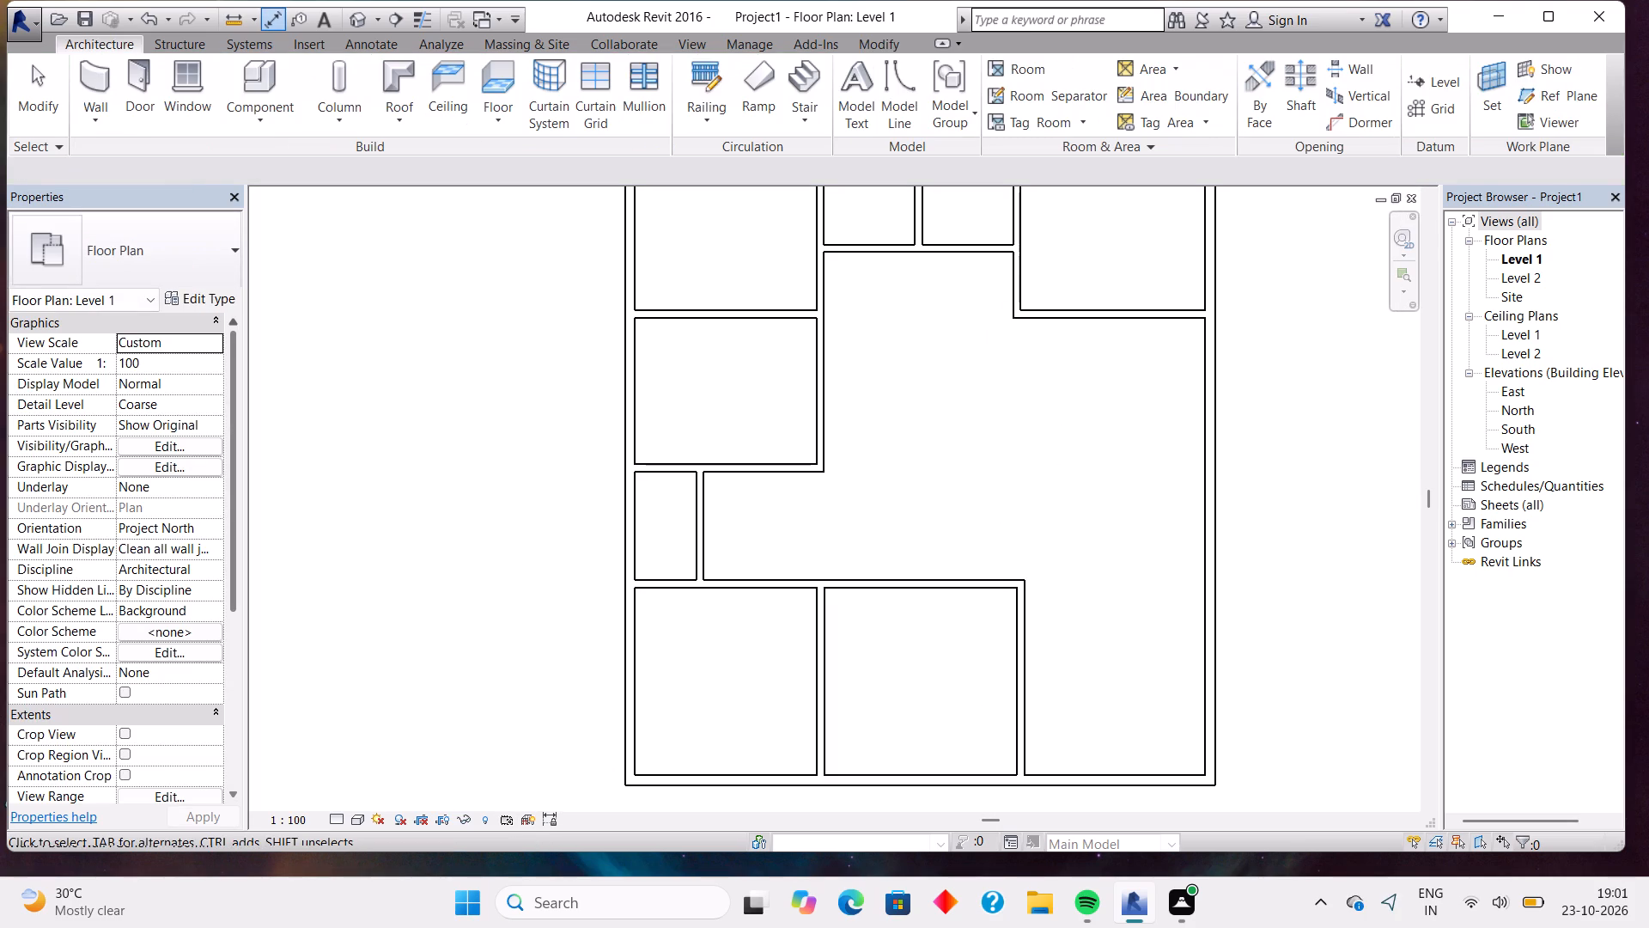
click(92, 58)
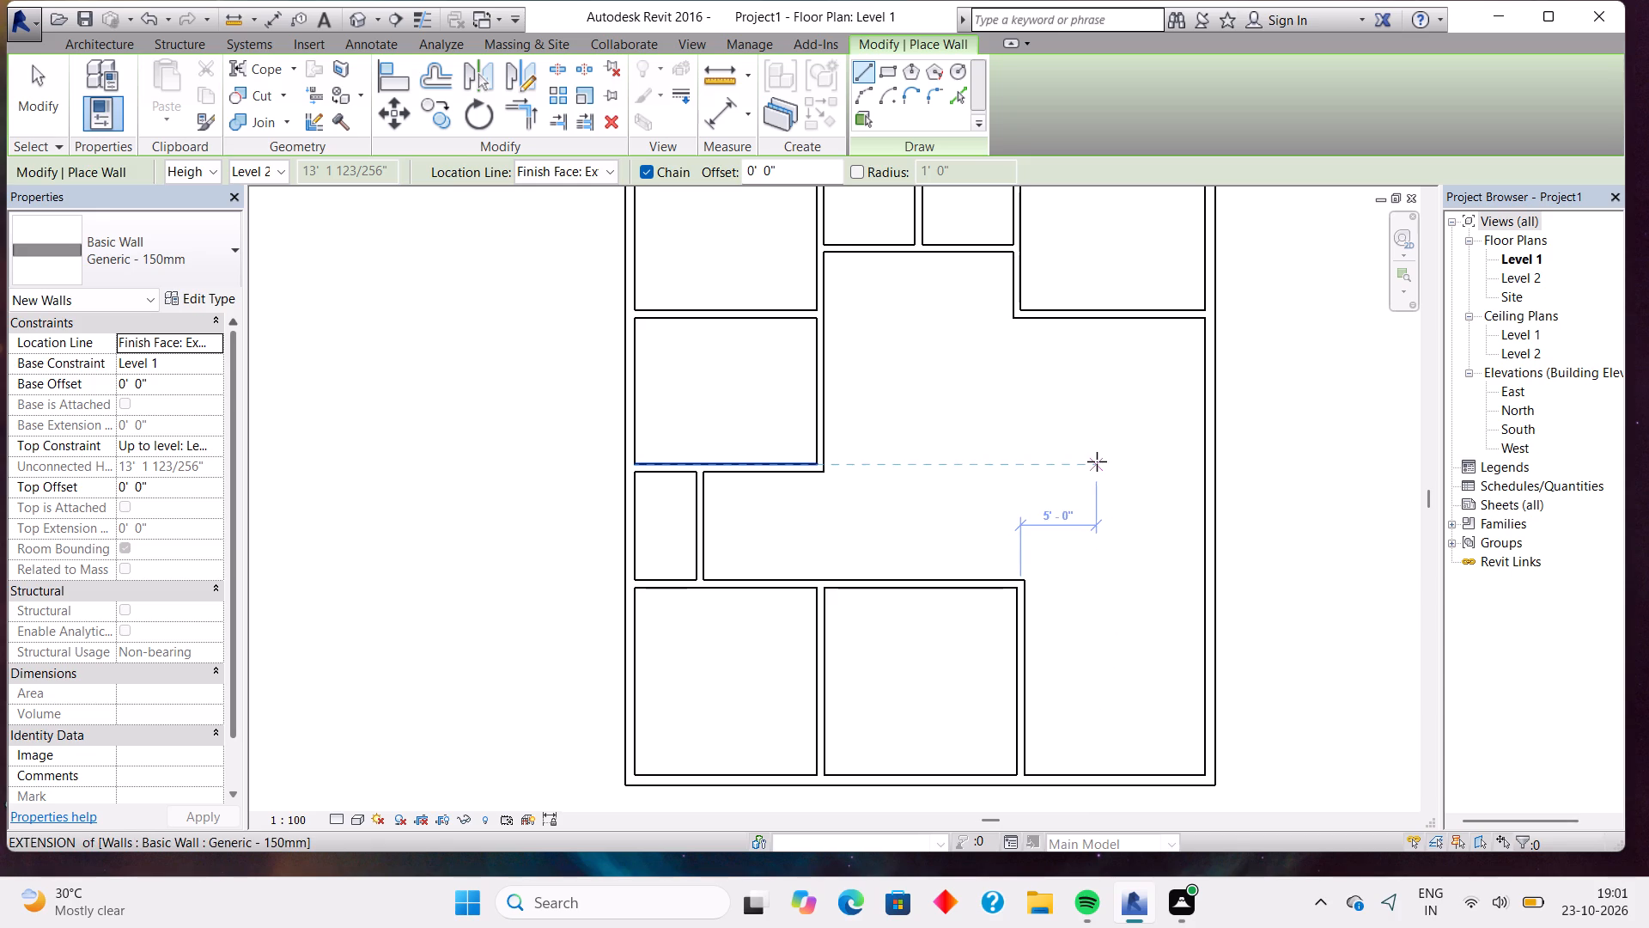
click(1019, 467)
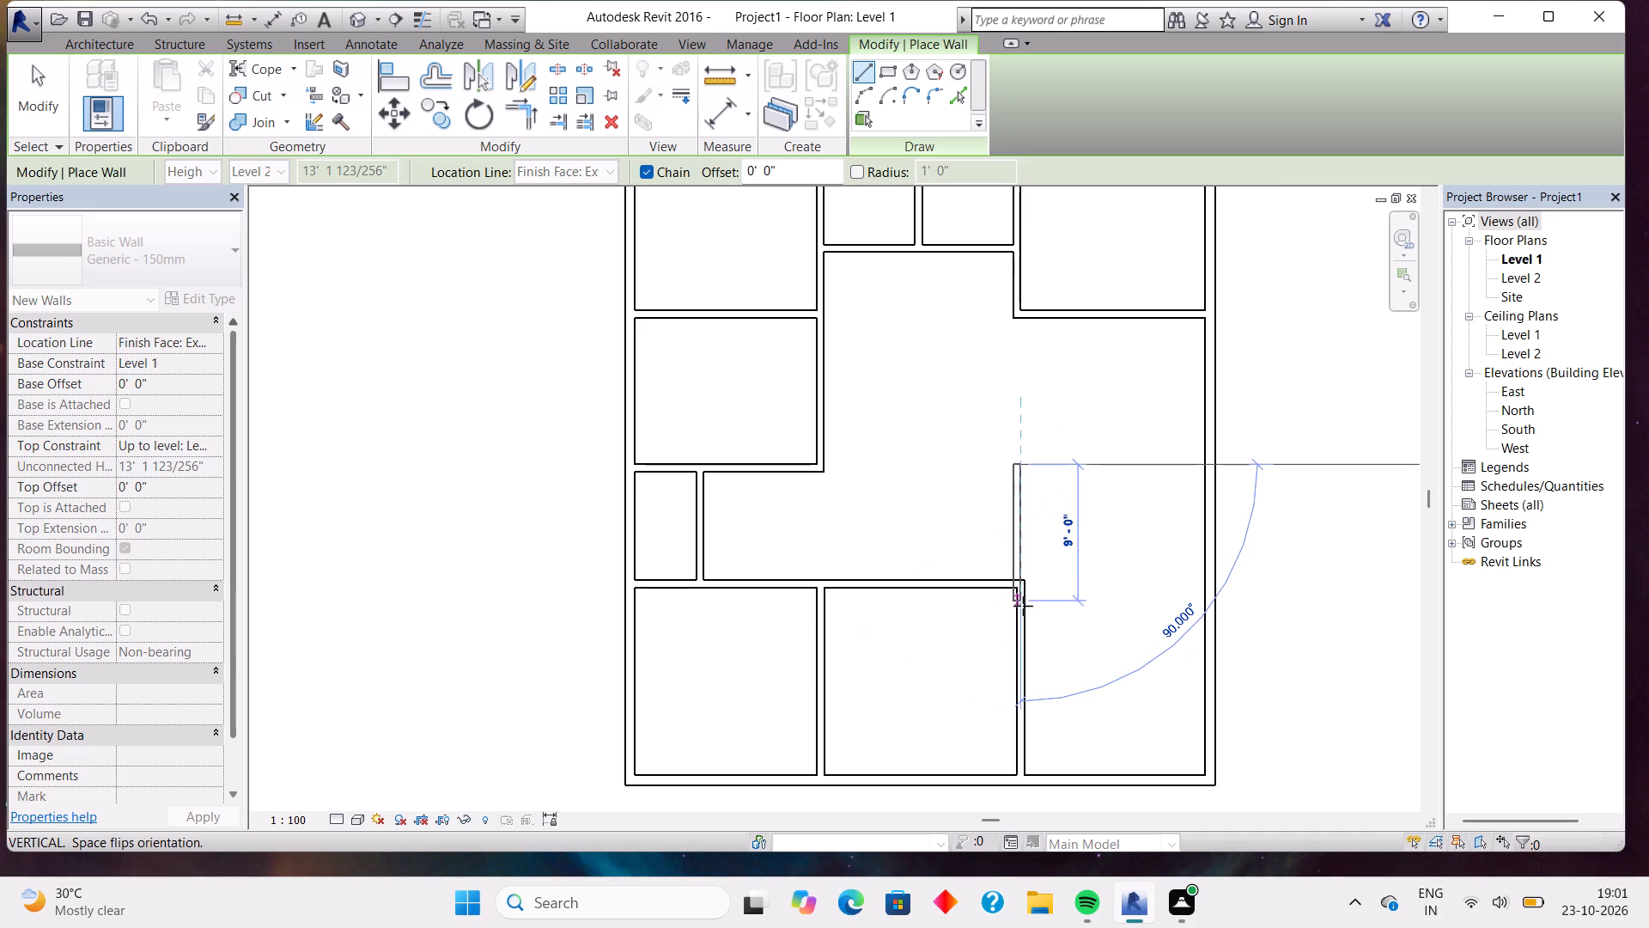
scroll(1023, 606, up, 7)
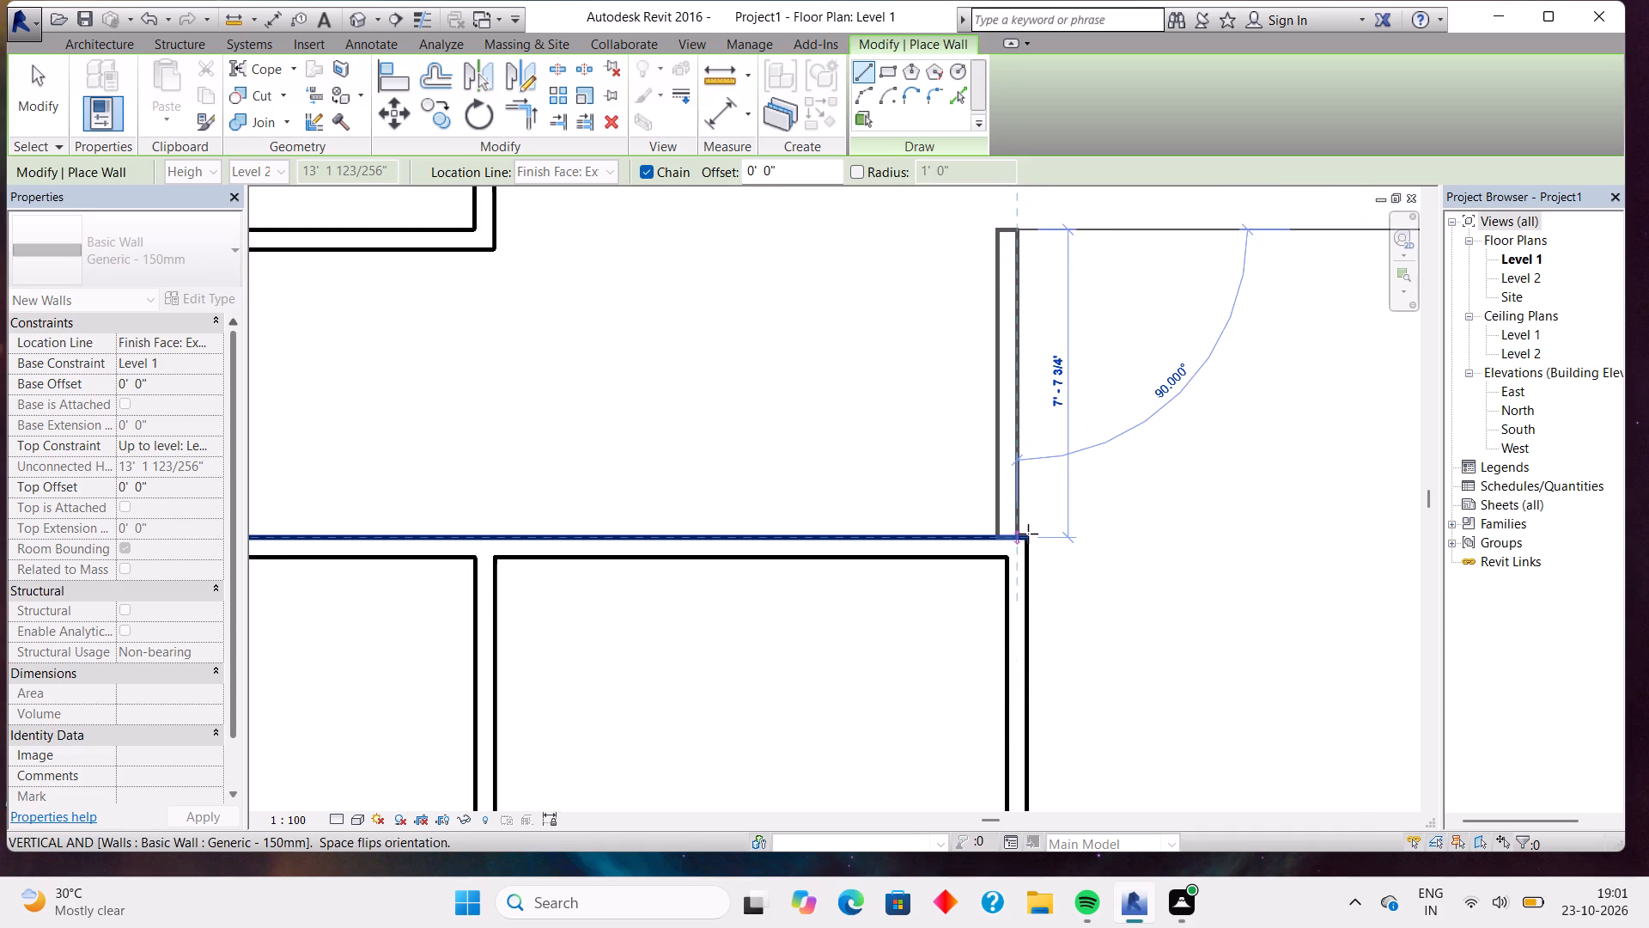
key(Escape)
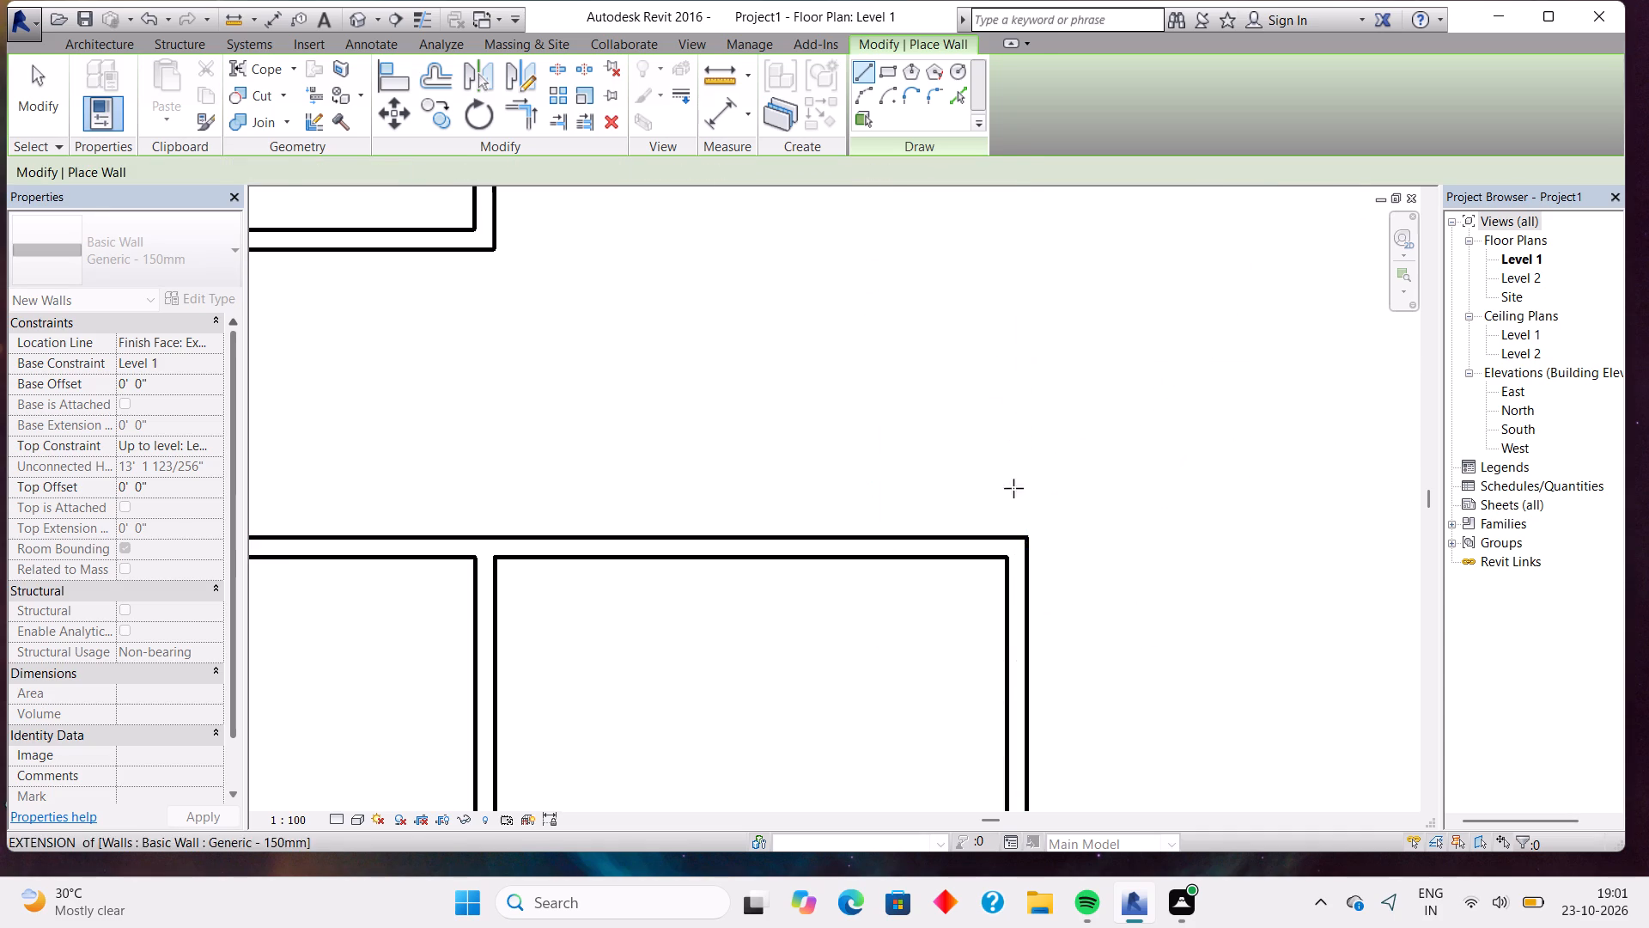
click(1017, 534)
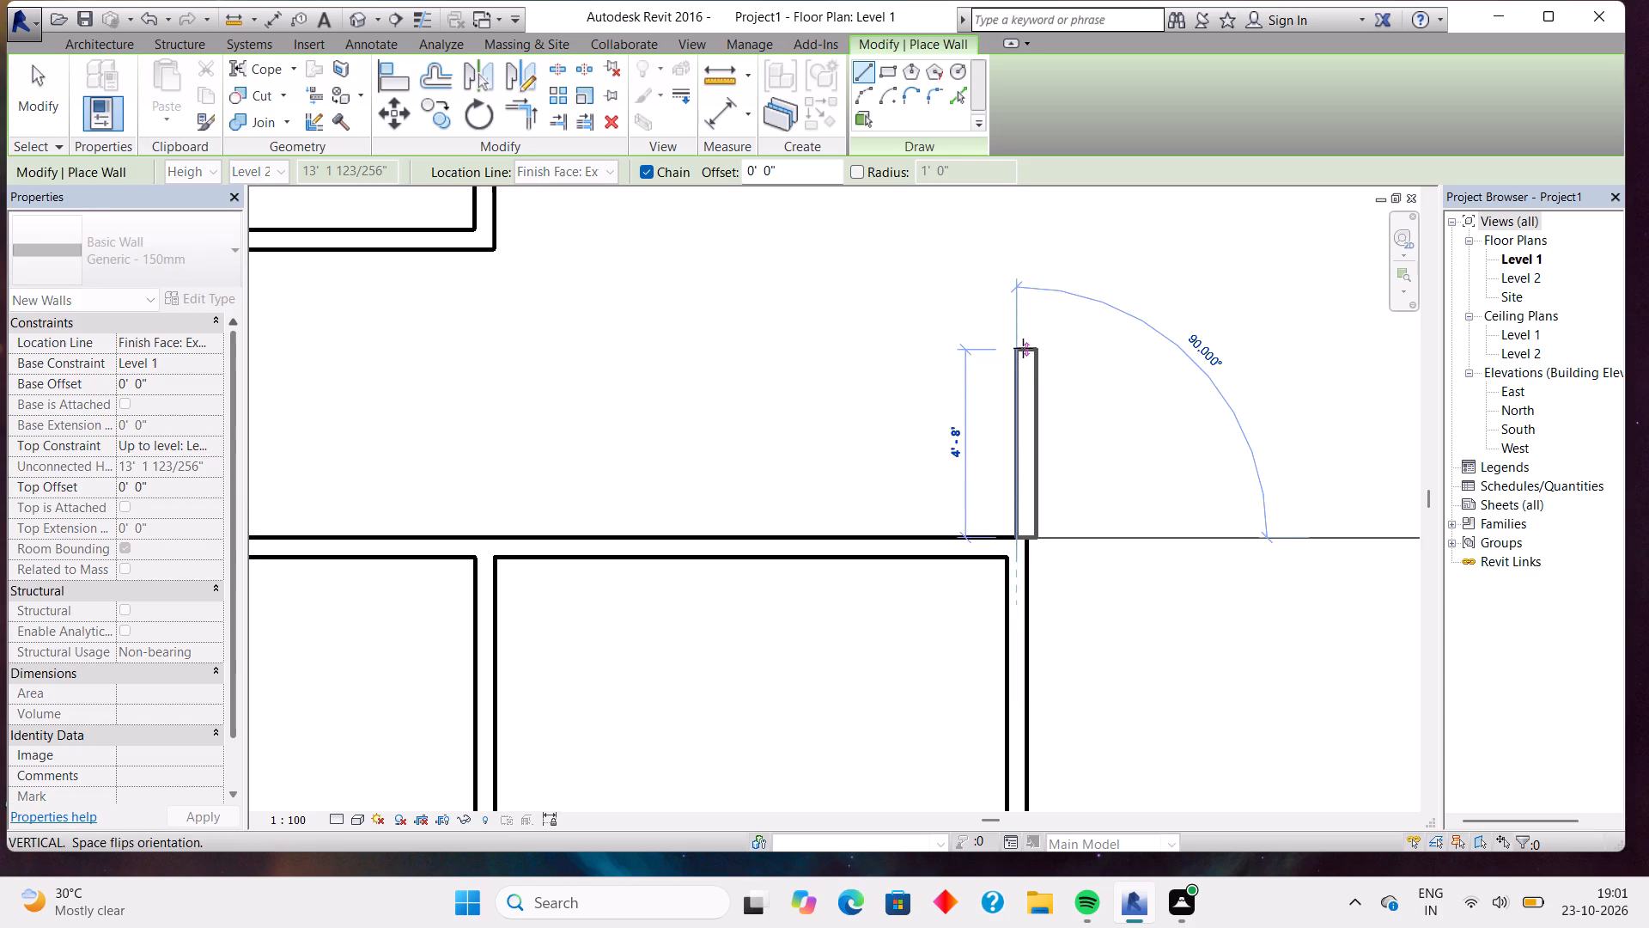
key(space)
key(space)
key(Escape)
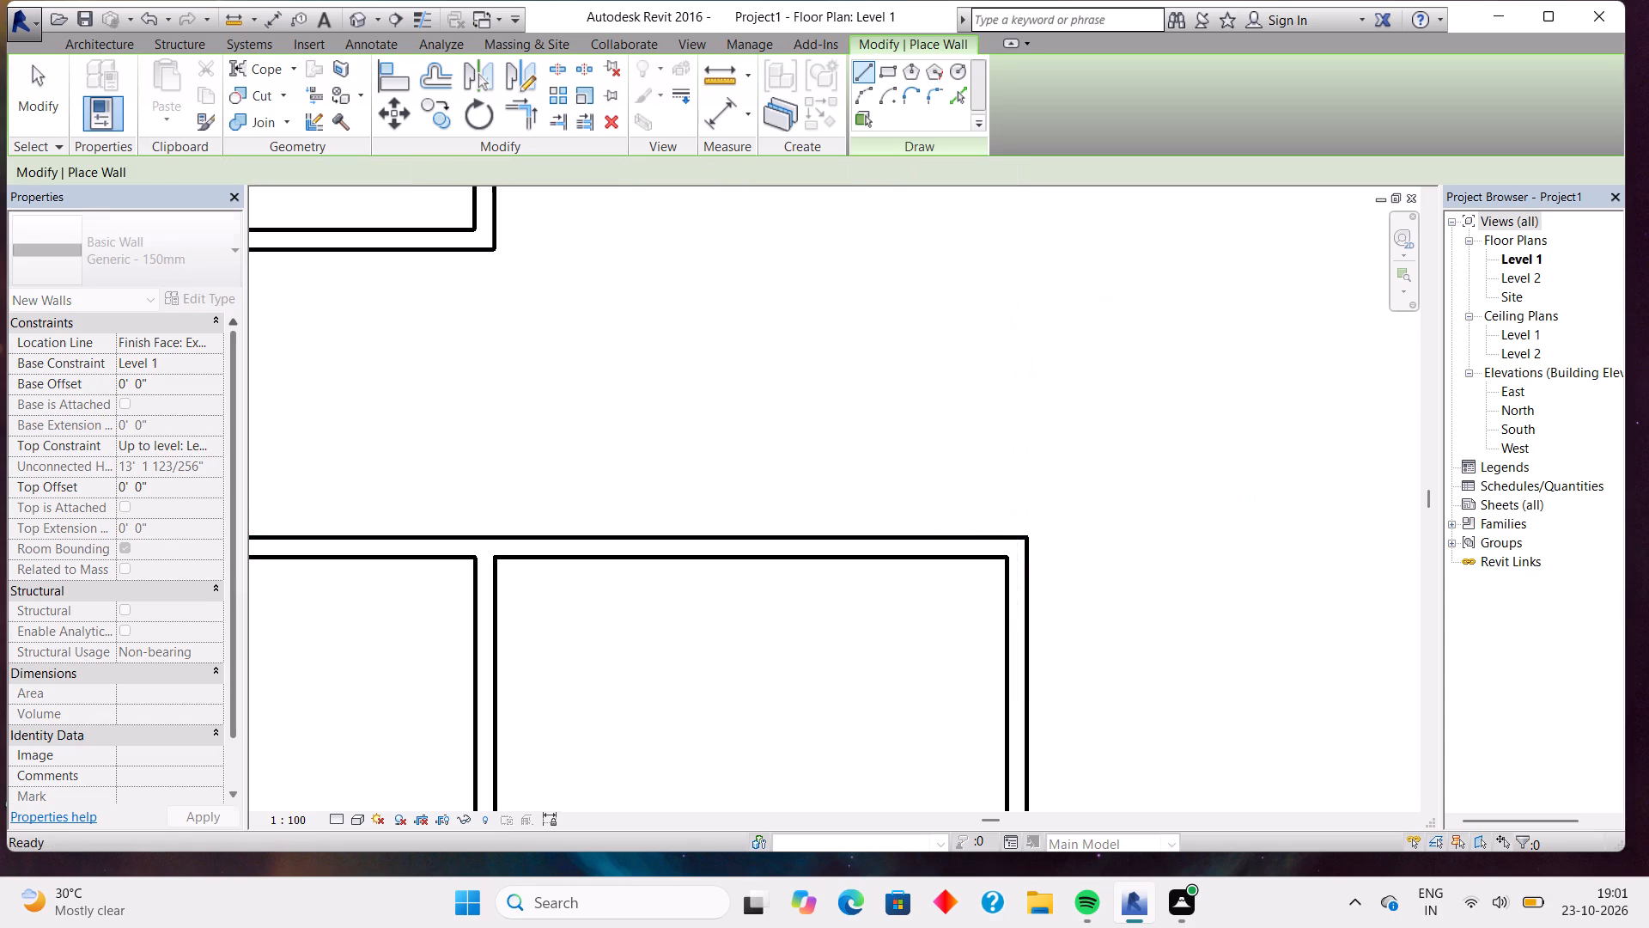
Draw Generic - 150mm walls from the second south room's northeast corner, 7'-7 3/4" north and east to the exterior wall, enclosing the southeast room.
click(1007, 537)
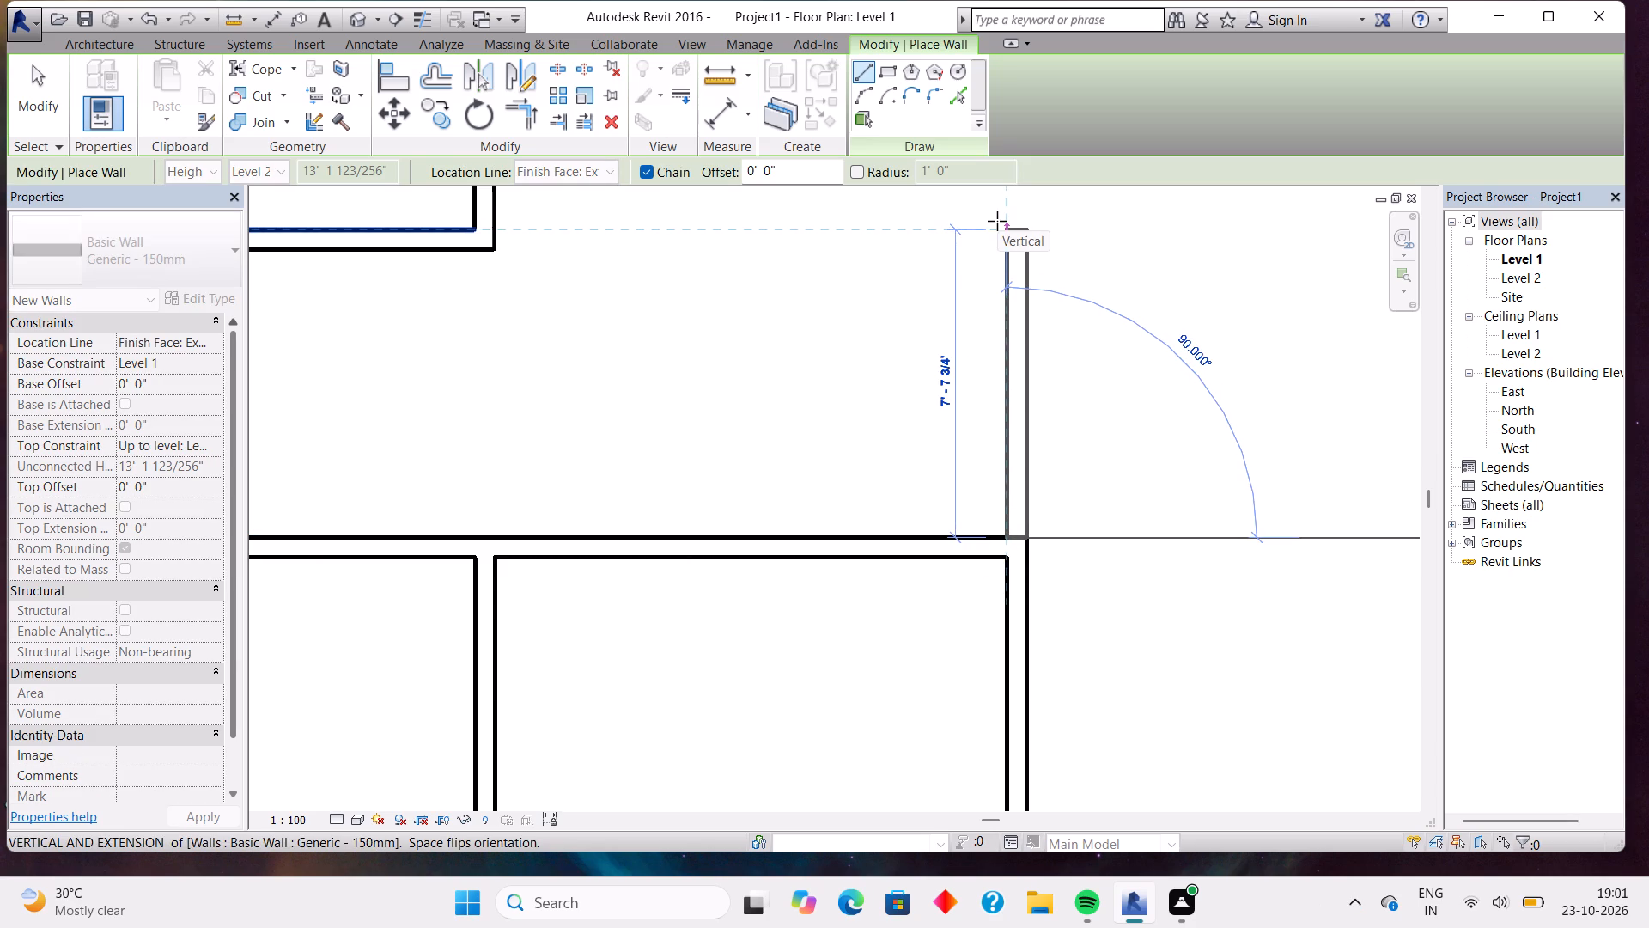
click(997, 221)
middle_drag(1261, 223, 1260, 221)
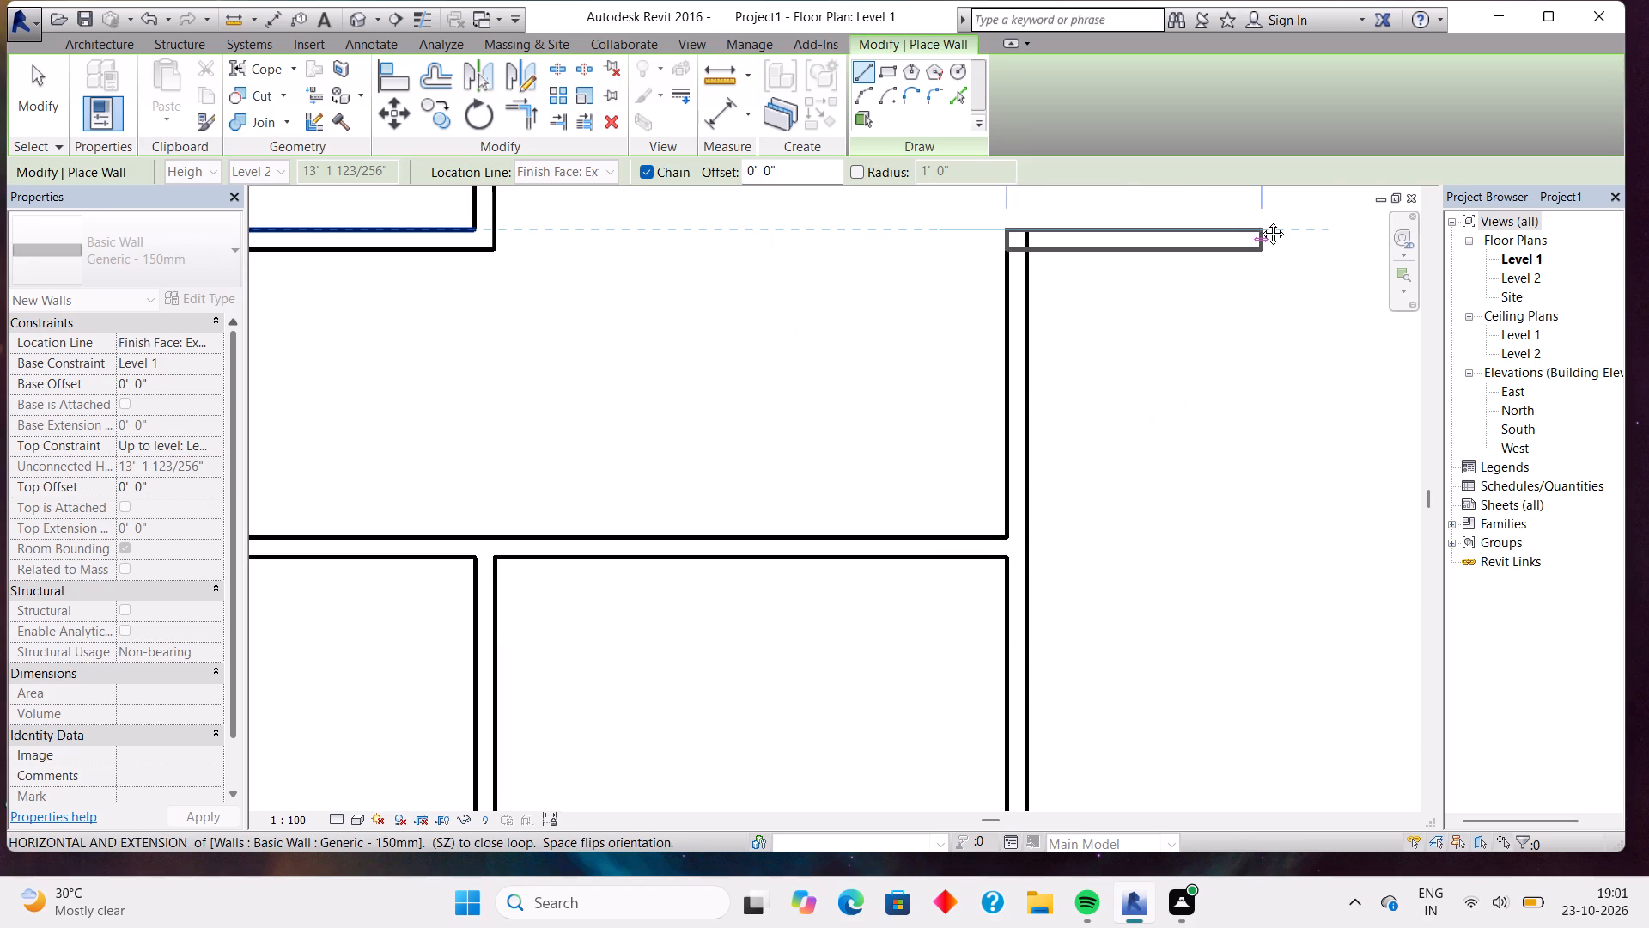
middle_drag(1260, 221, 1056, 164)
middle_drag(1180, 180, 1081, 321)
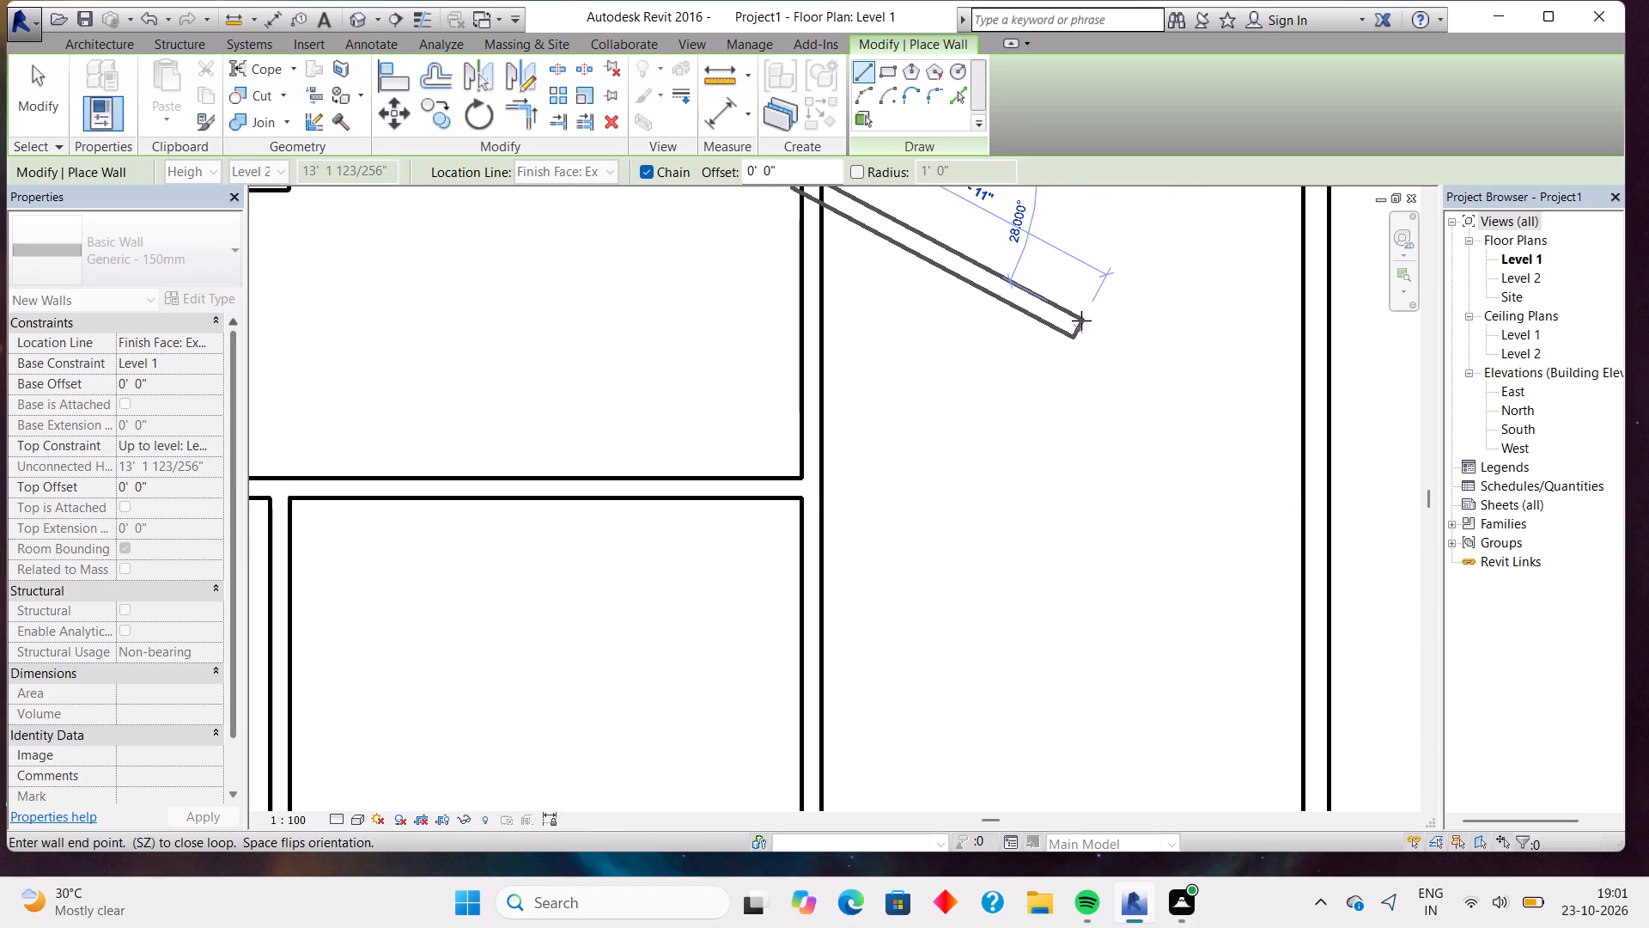
middle_drag(1110, 278, 1065, 413)
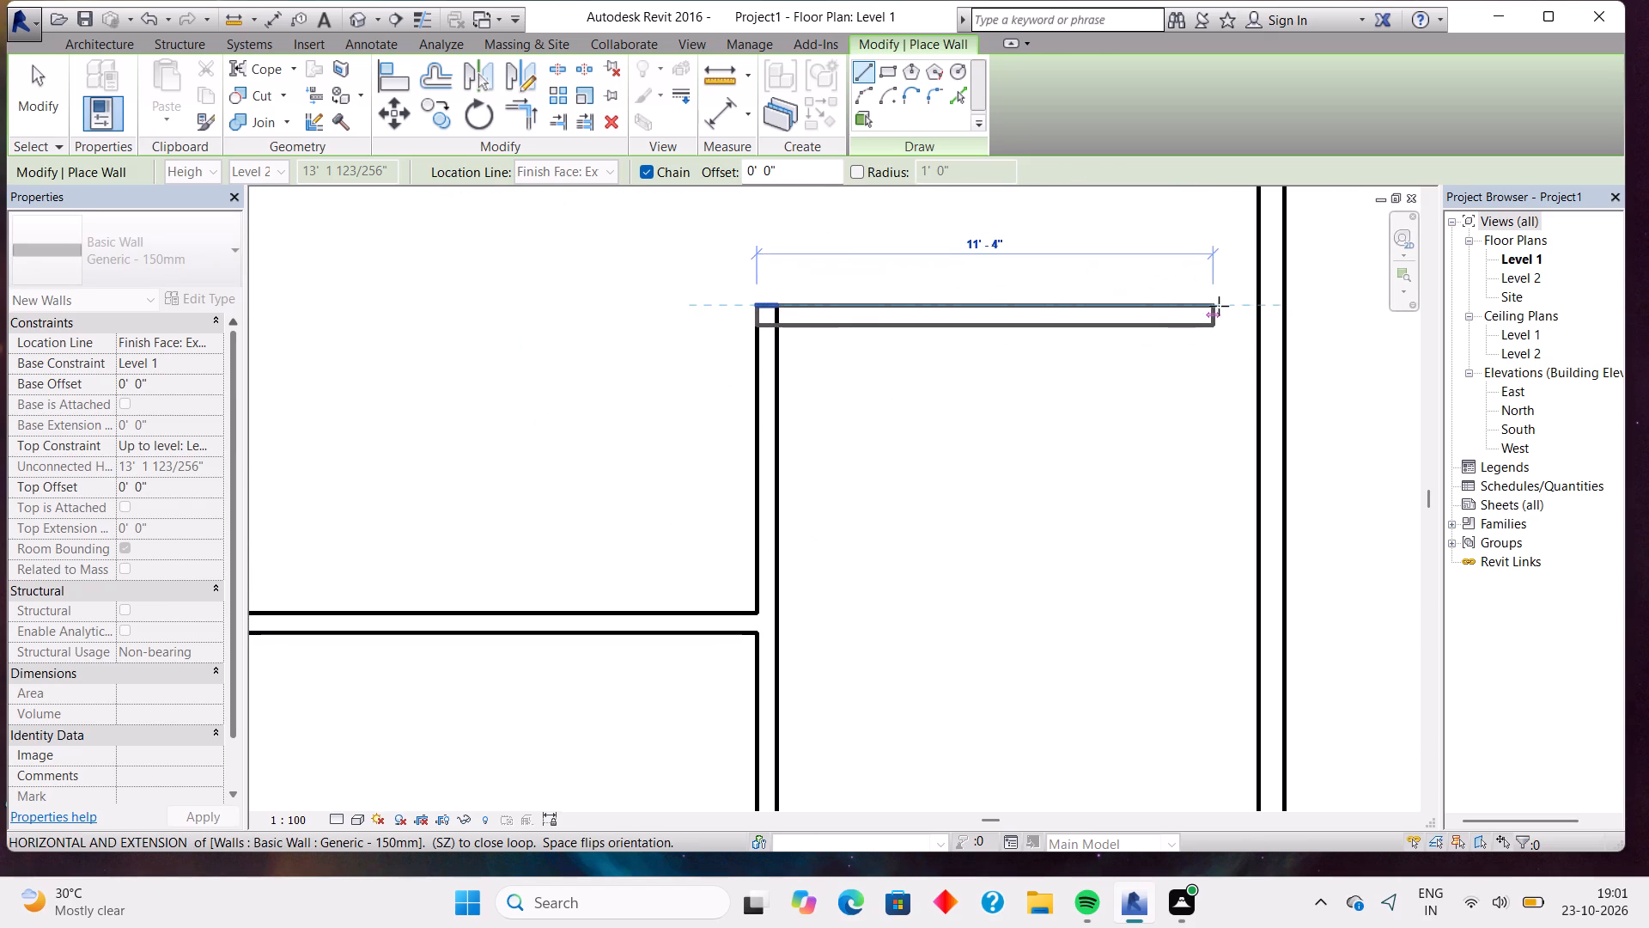
click(1252, 307)
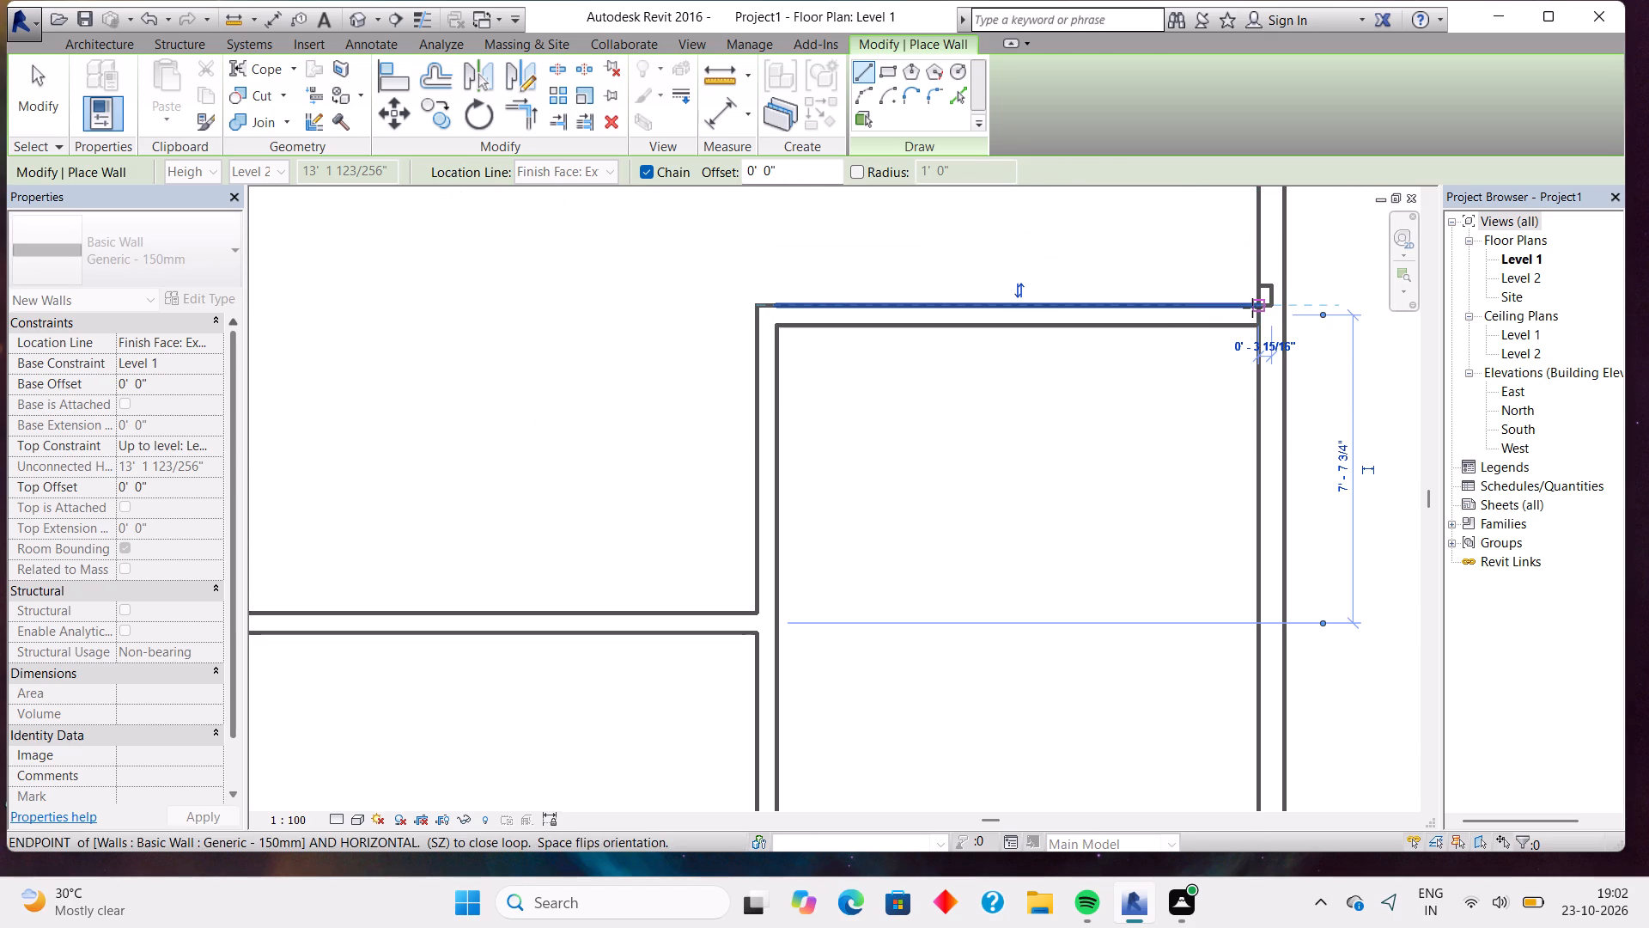
key(Escape)
scroll(1114, 395, down, 2)
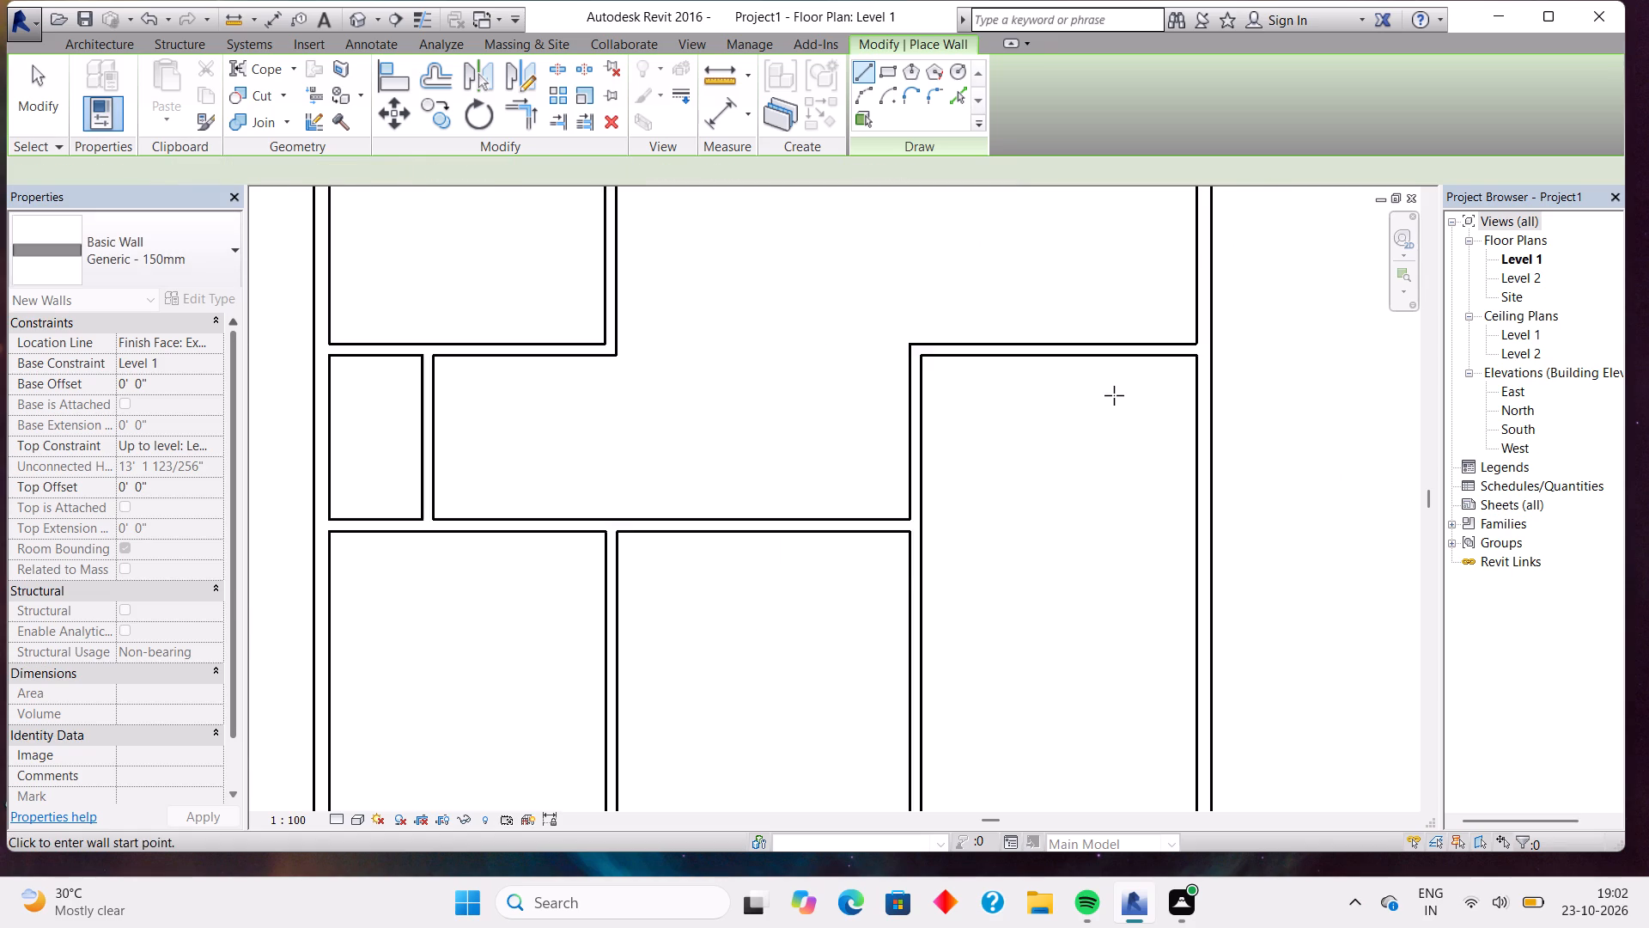
Place M_Single-Flush 0915 x 2134mm doors in the northwest and northeast rooms' inner side walls, near their south ends, swinging into the rooms.
scroll(1114, 395, down, 7)
middle_drag(1114, 395, 1114, 396)
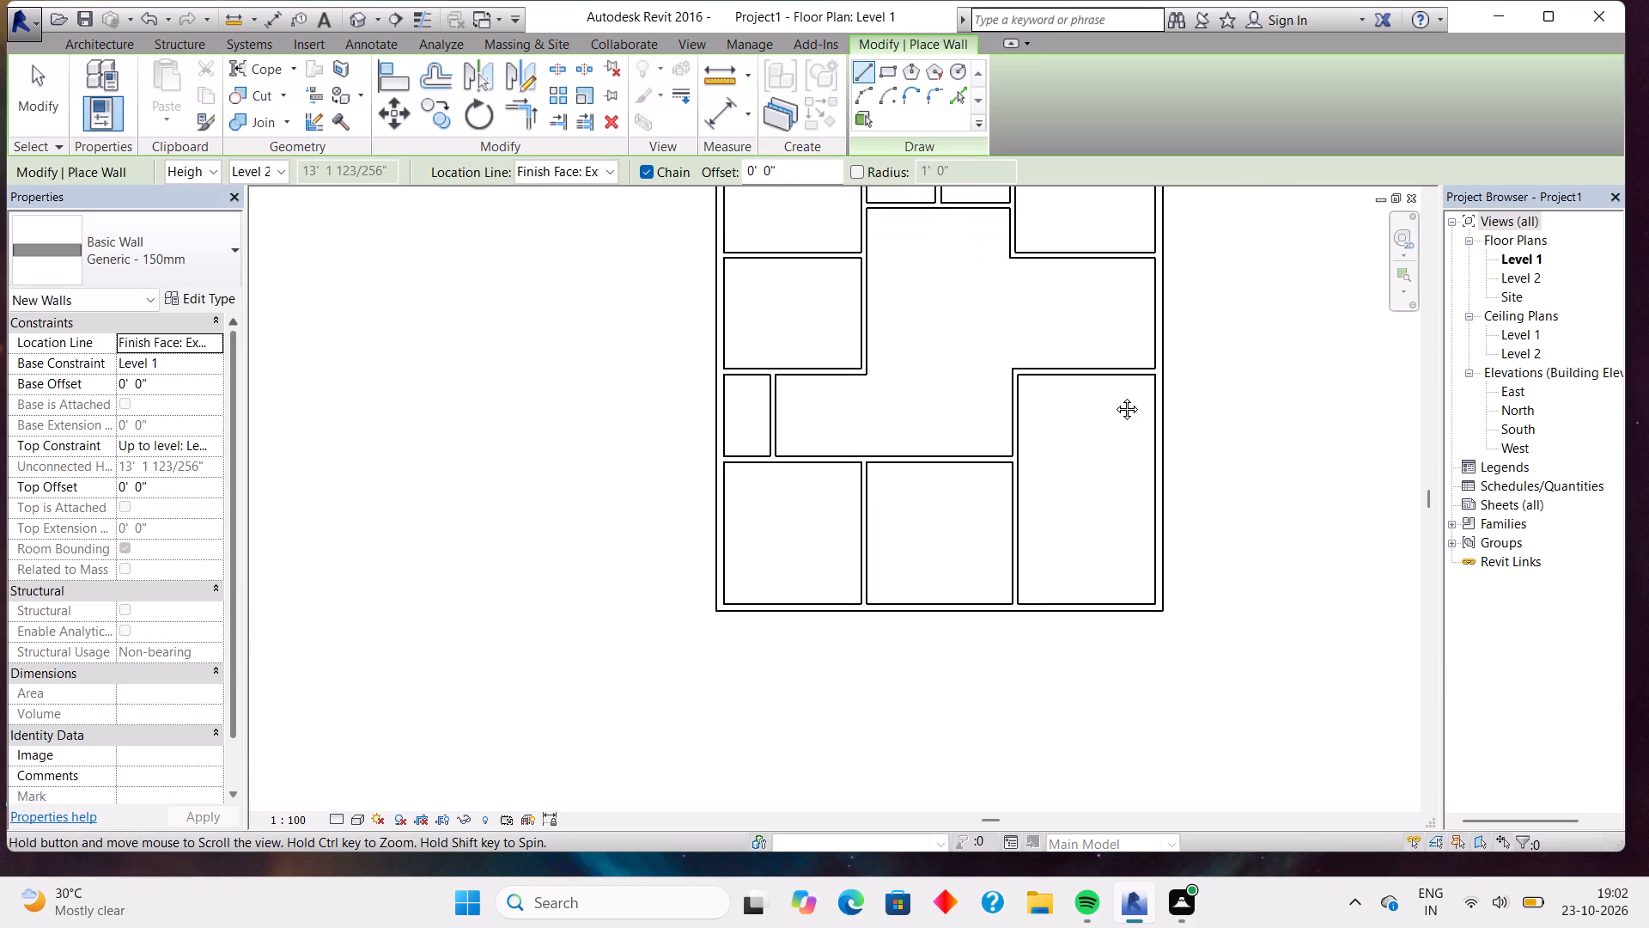
middle_drag(1114, 396, 1134, 534)
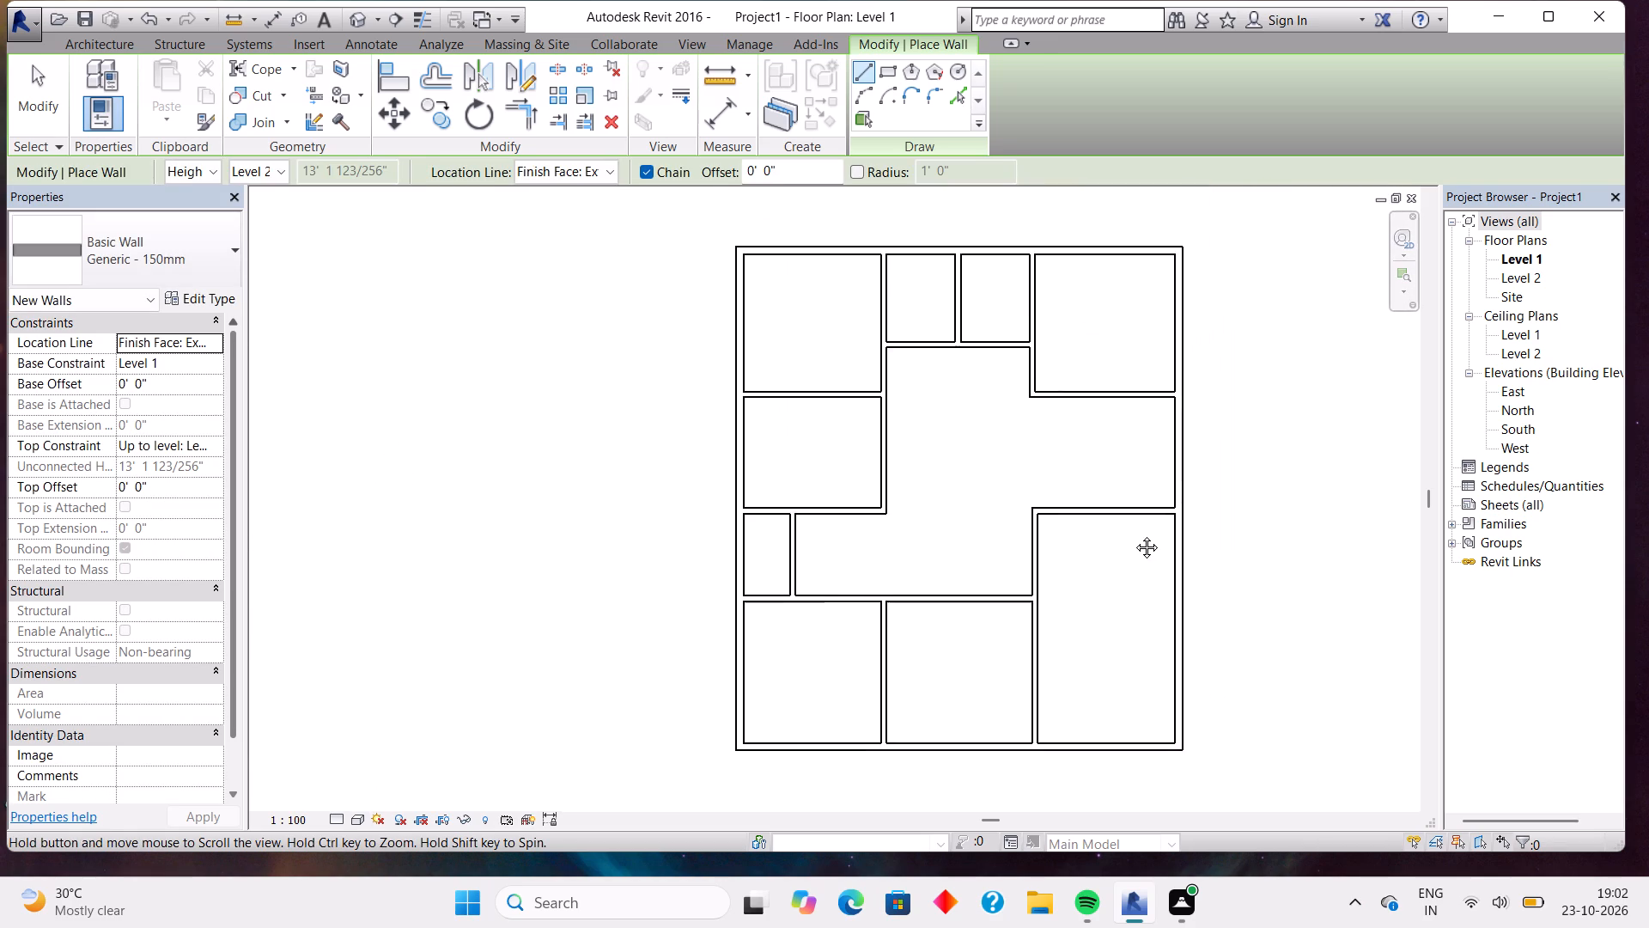
middle_drag(1134, 534, 1074, 536)
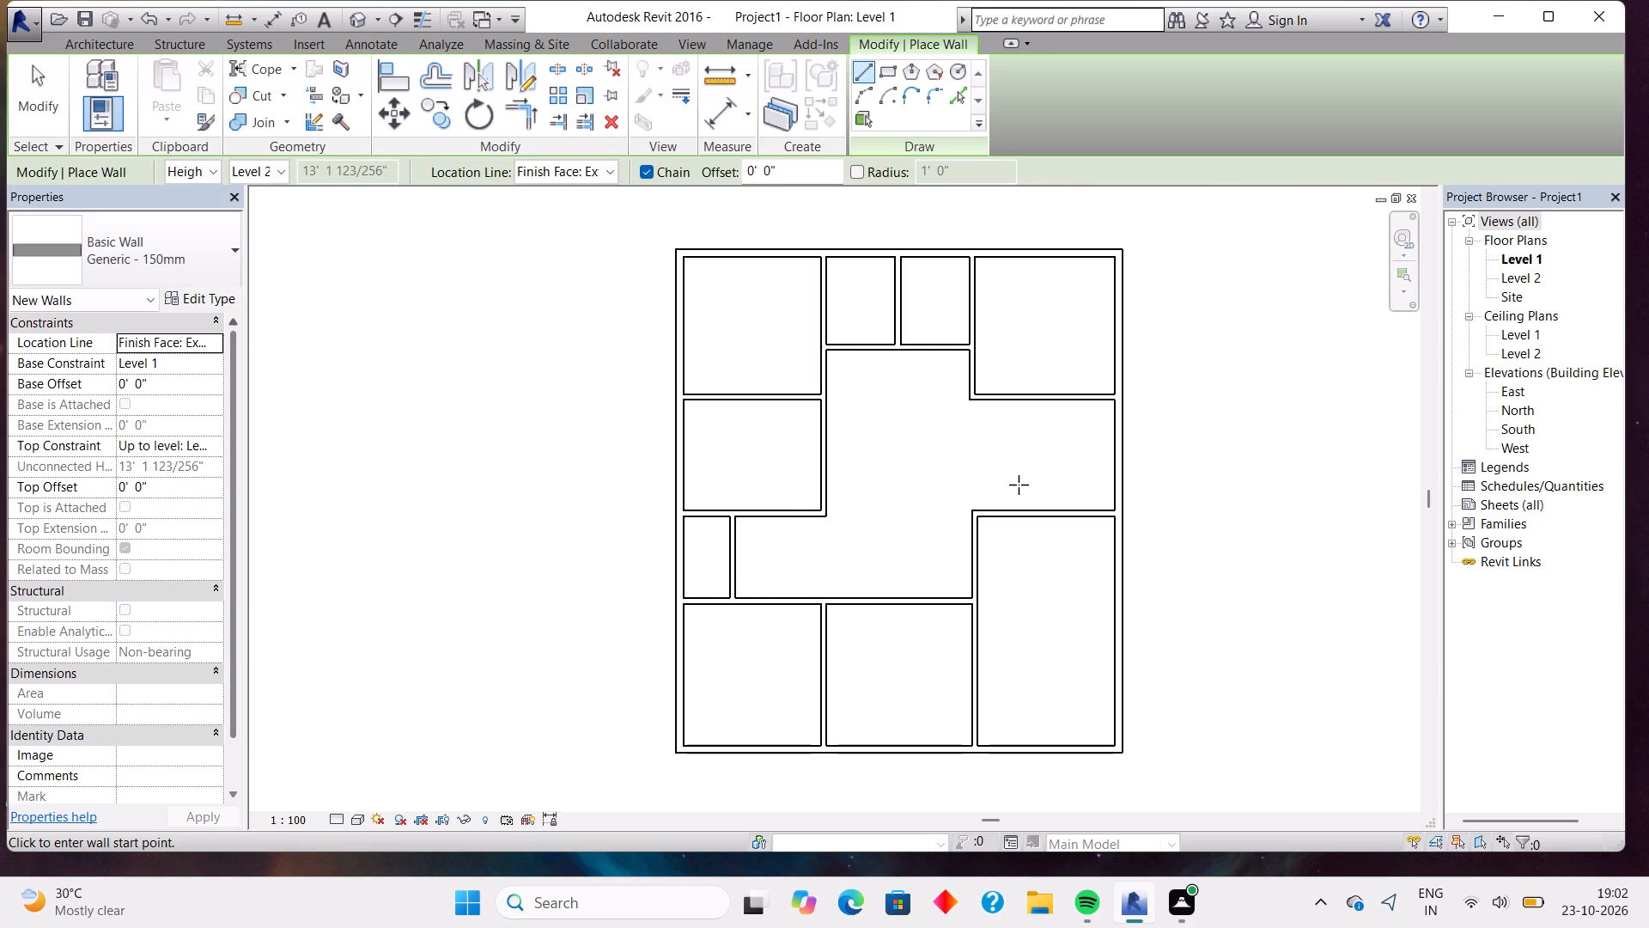
click(104, 40)
click(148, 79)
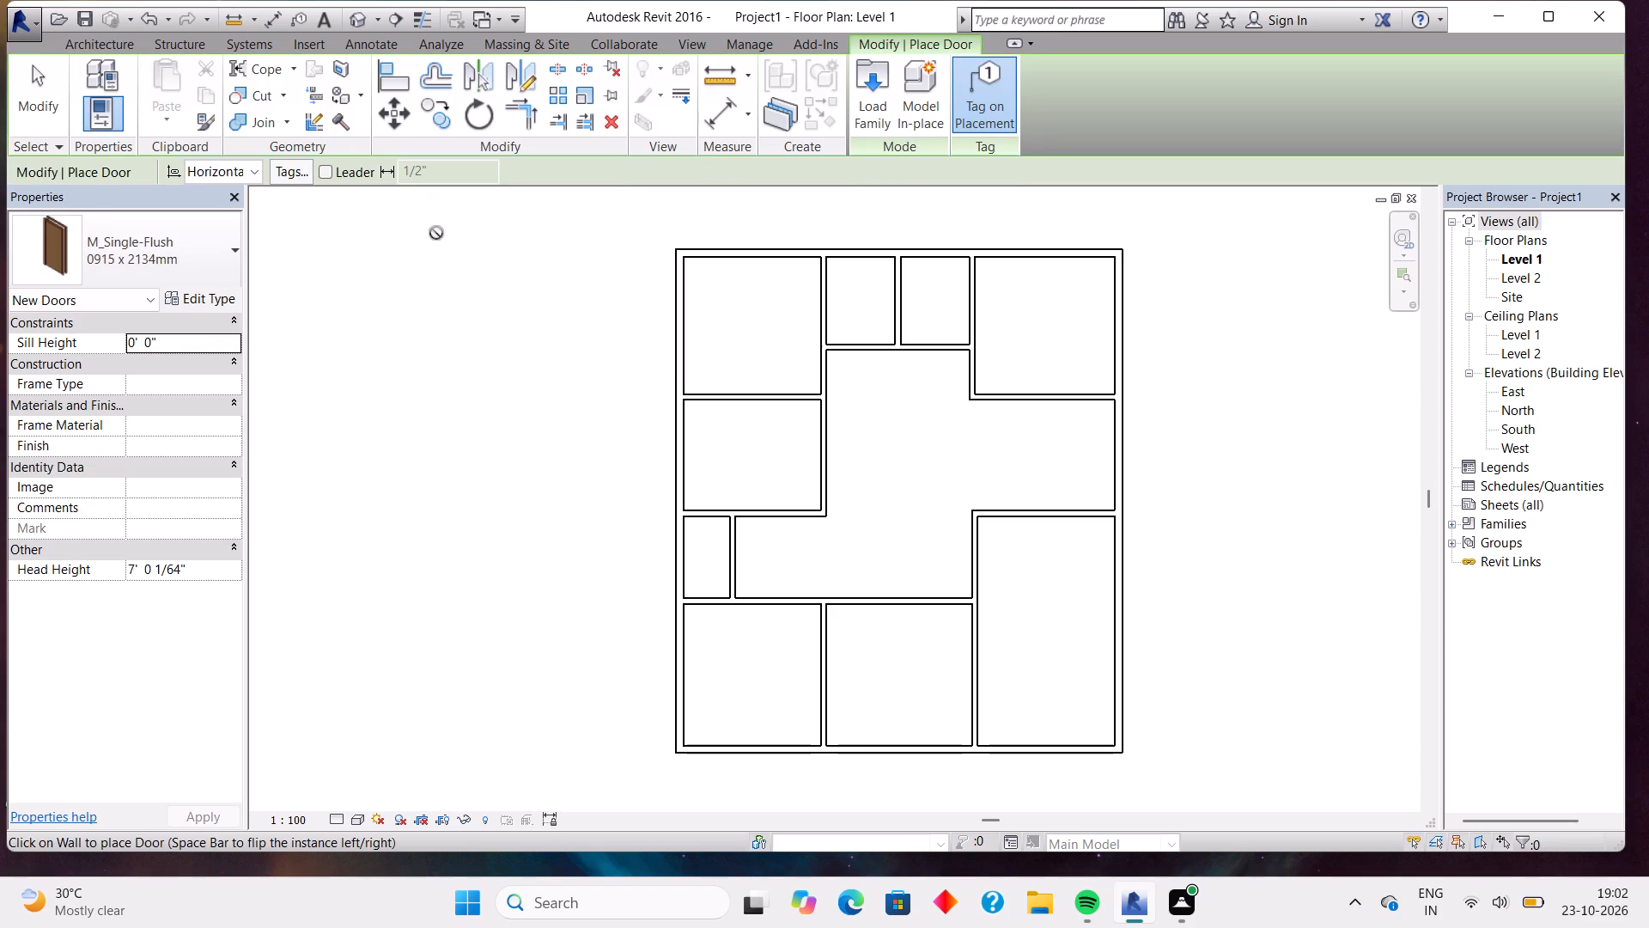
scroll(800, 430, up, 2)
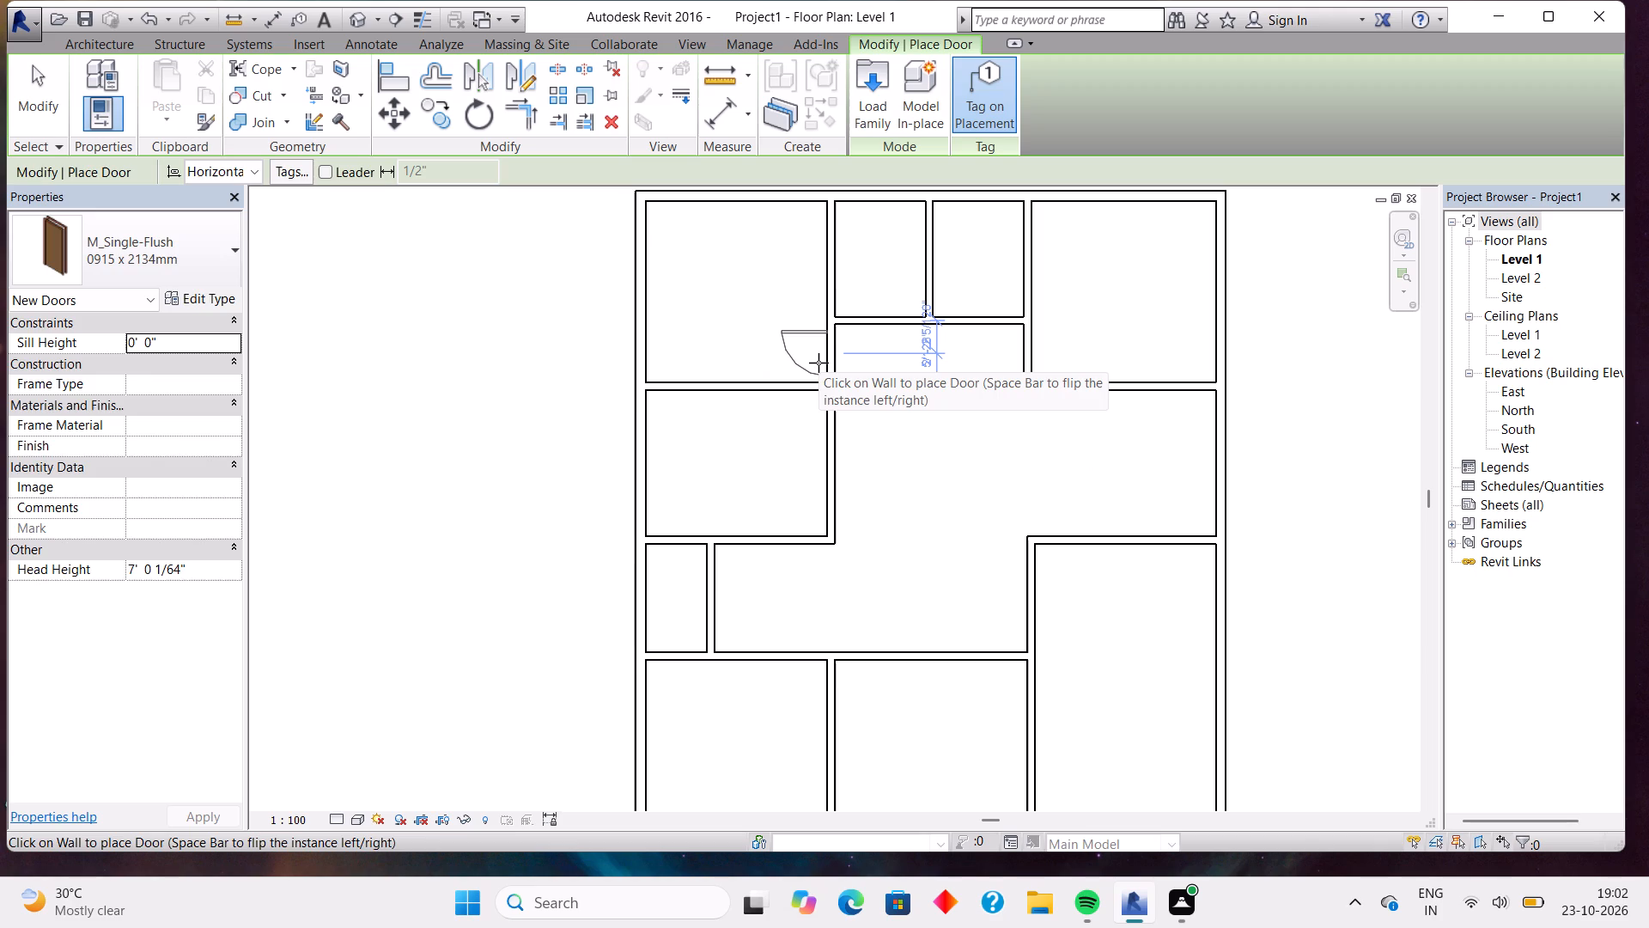
key(space)
click(818, 363)
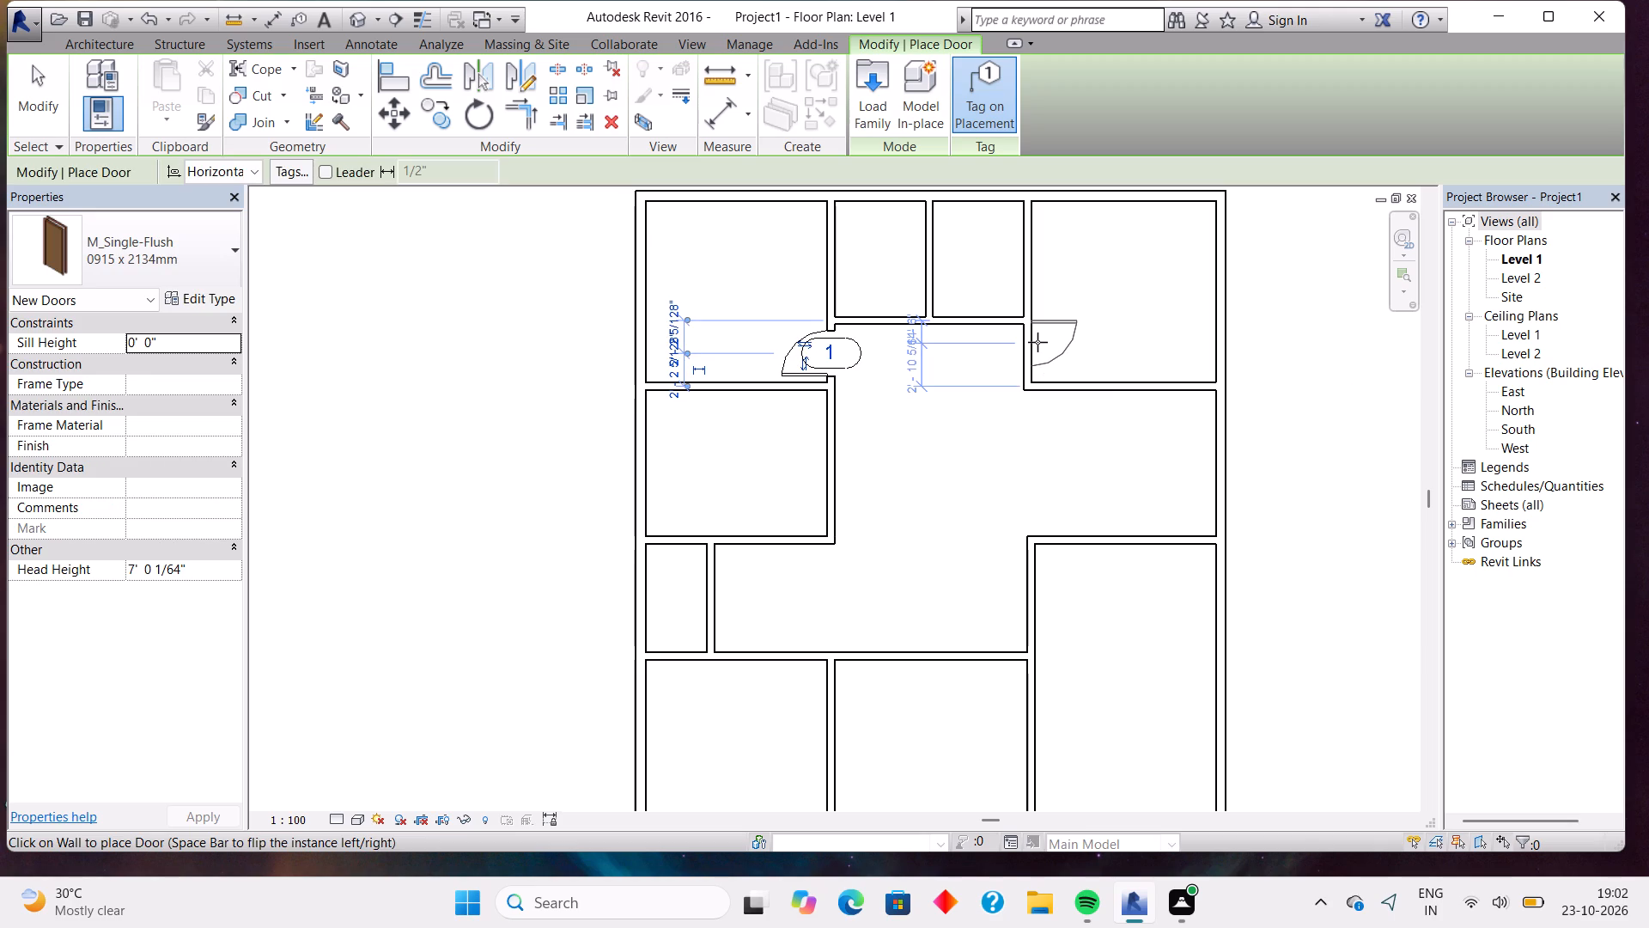
key(space)
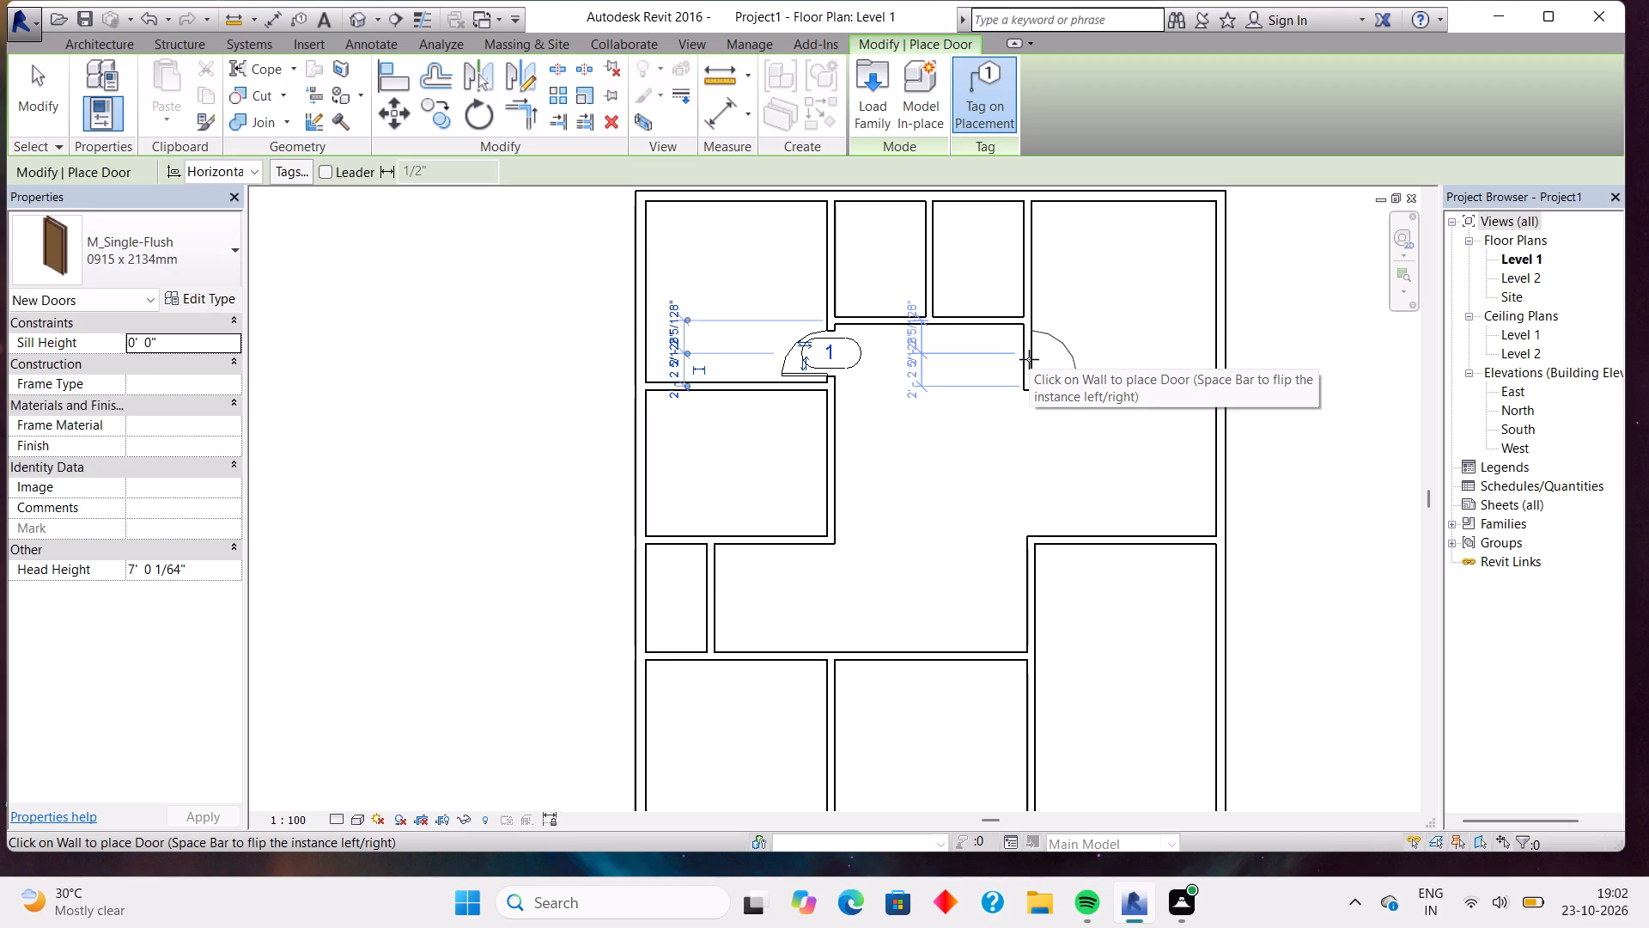
click(1029, 359)
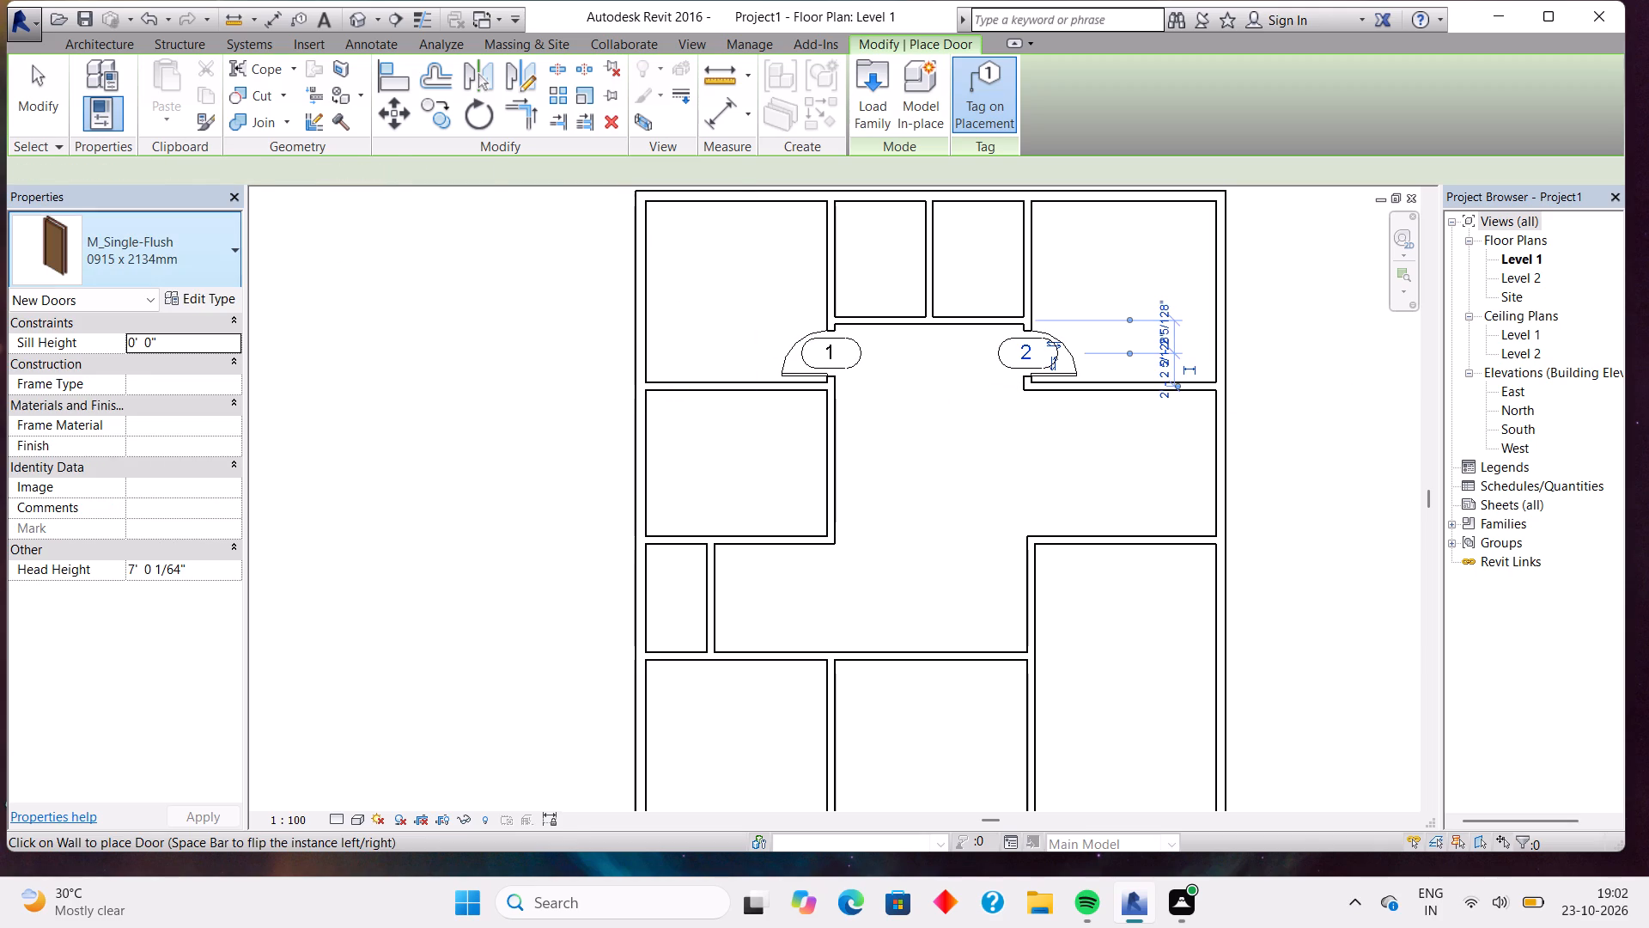
Place M_Single-Flush 0762 x 2032mm doors in the south walls of the two small north rooms, beside their shared partition, and the small west room.
click(216, 241)
click(155, 363)
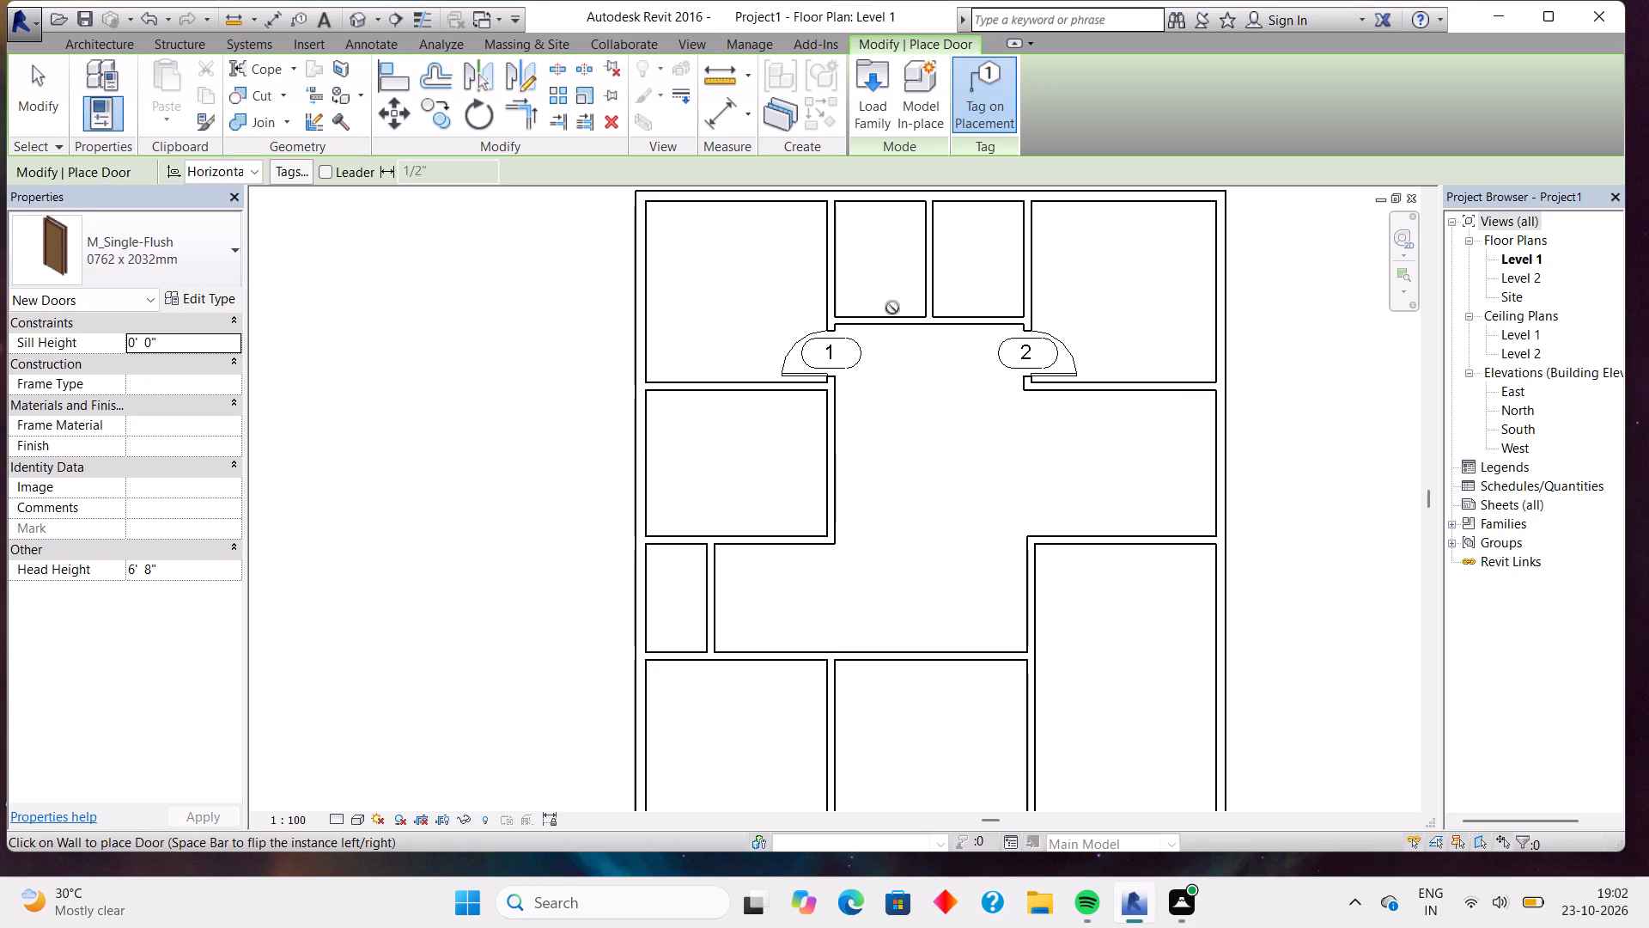
click(908, 319)
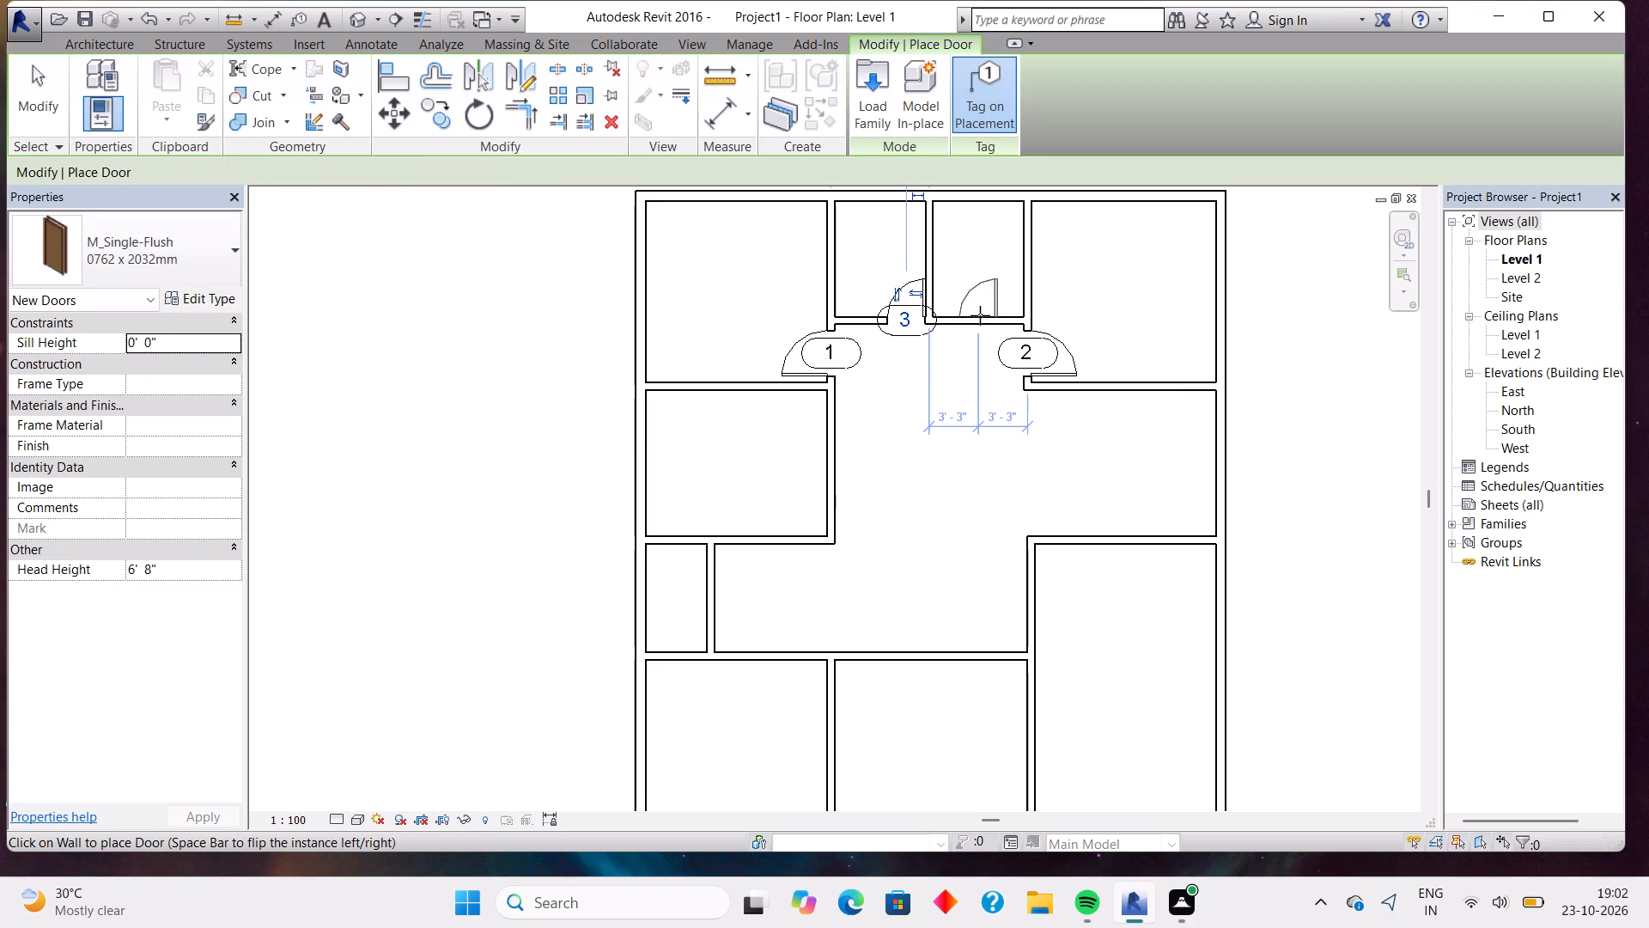
key(space)
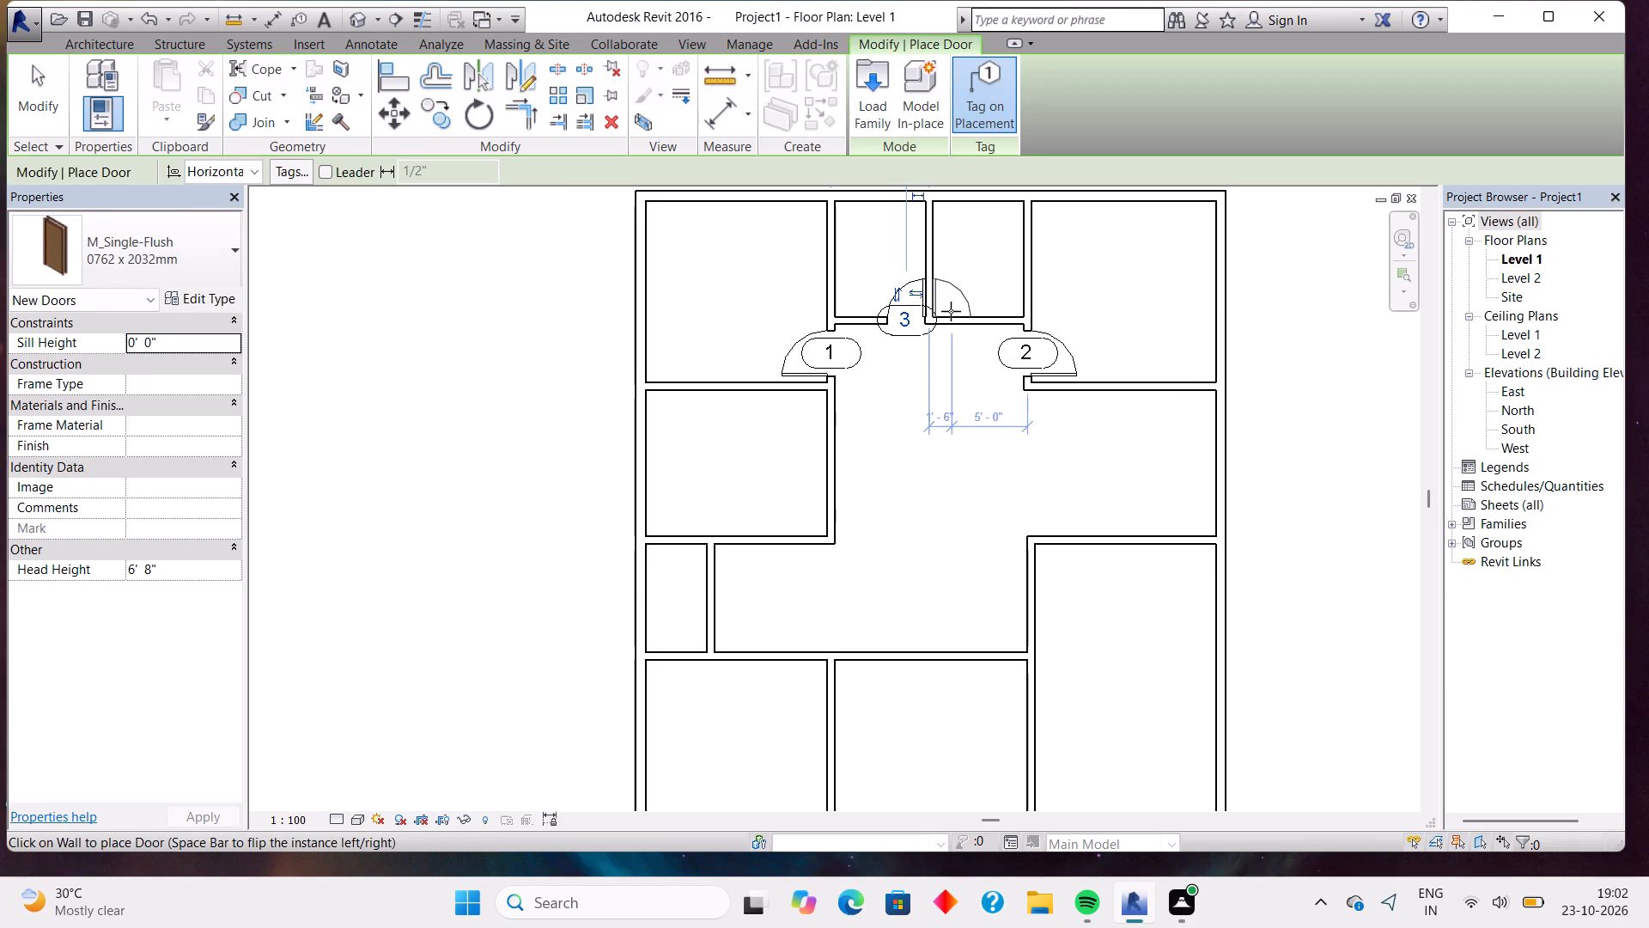
click(949, 310)
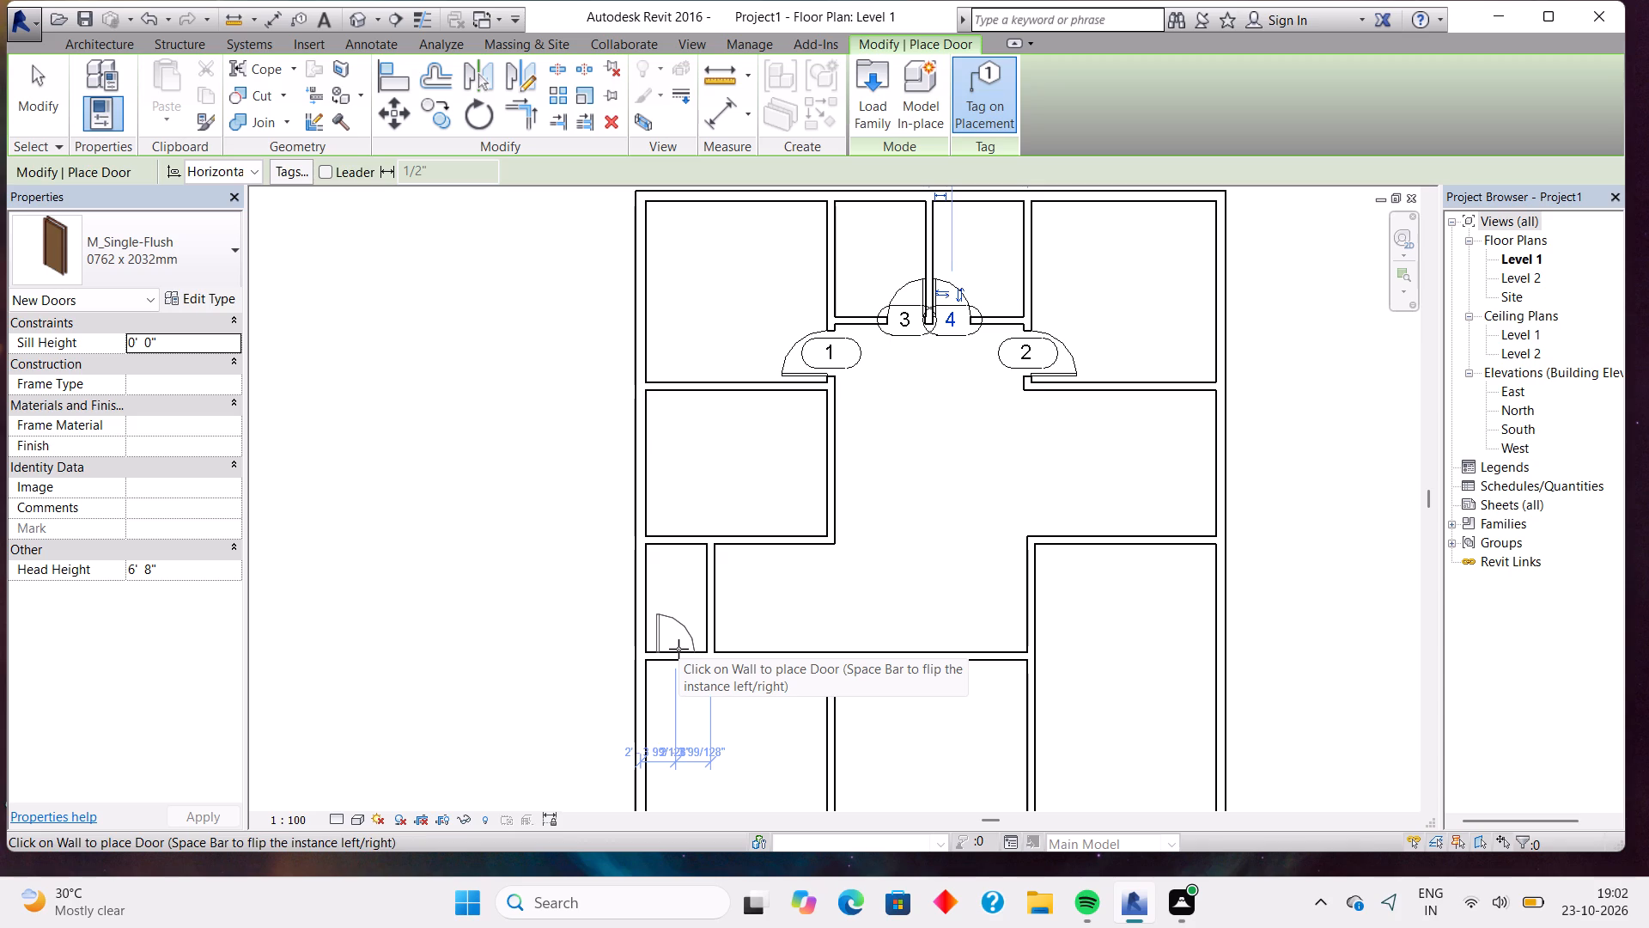
scroll(678, 649, up, 3)
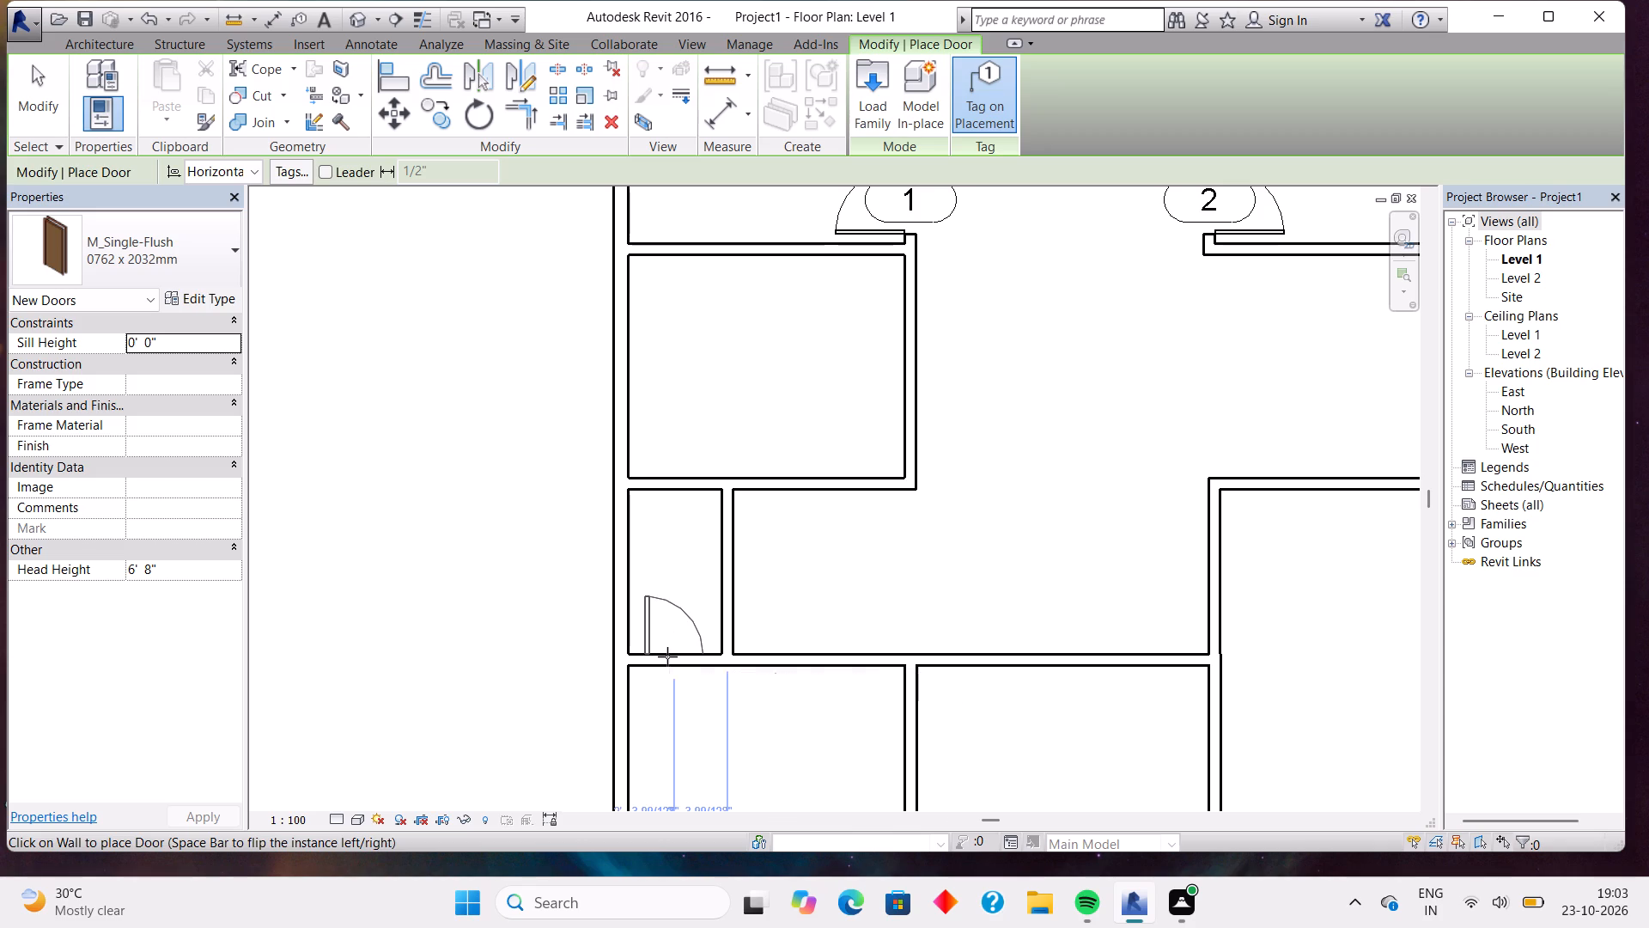
click(666, 656)
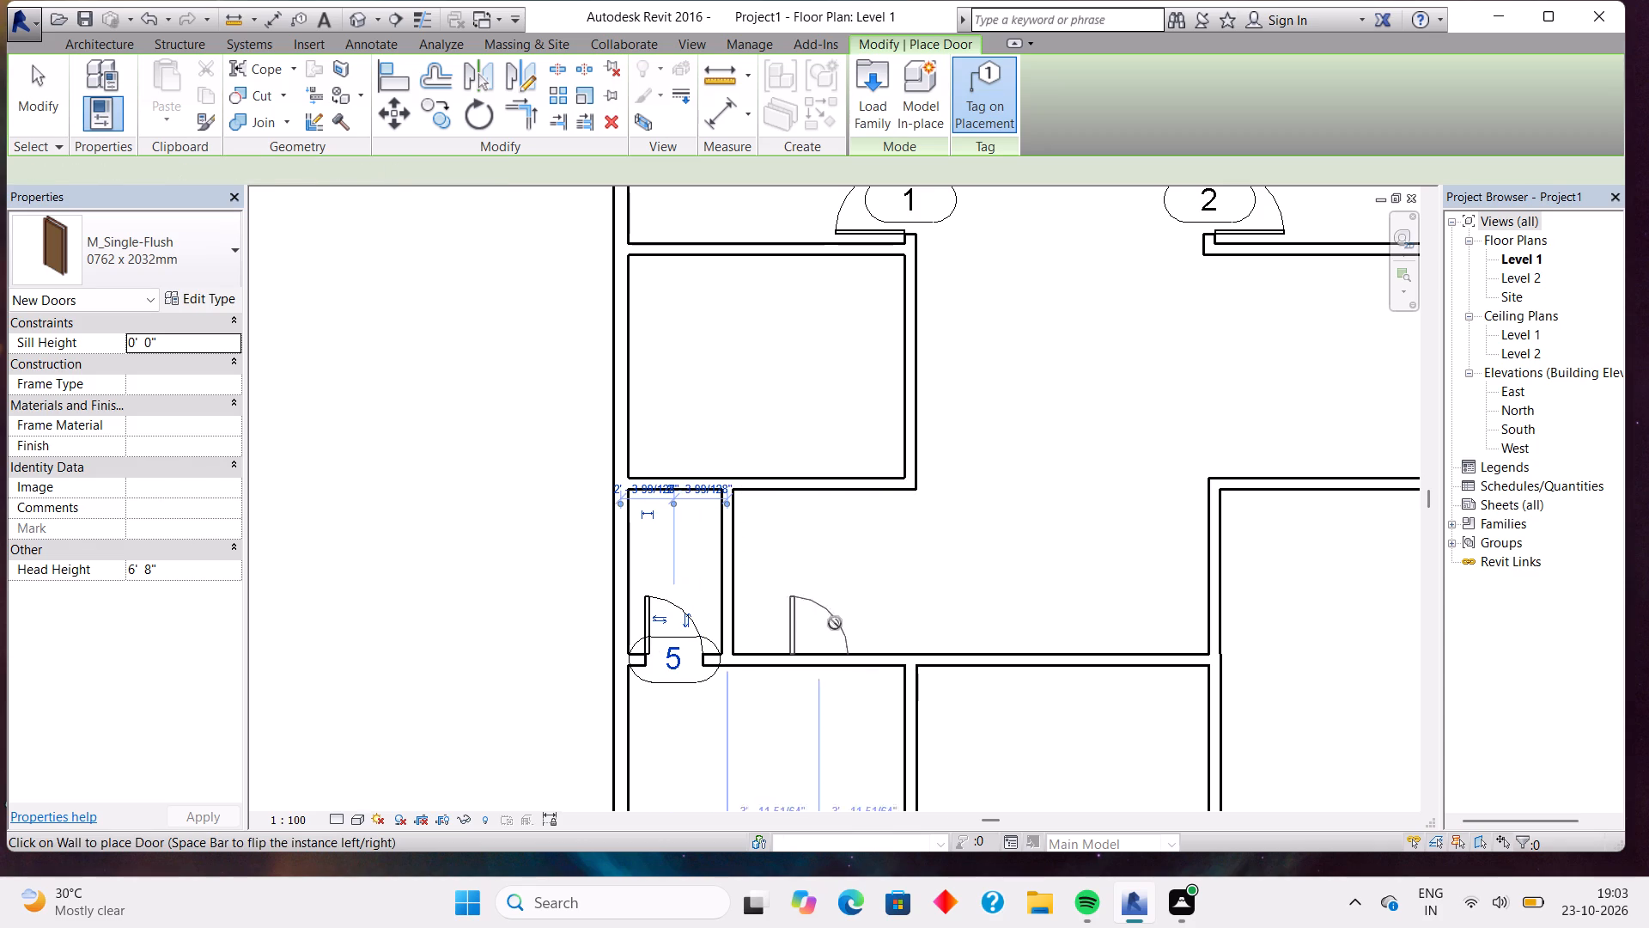
Place inward-swinging 0915 x 2134mm doors in the three south rooms' north walls: two flanking the western partition, one at the southeast room's west end, each 2'-0" off.
scroll(837, 621, down, 1)
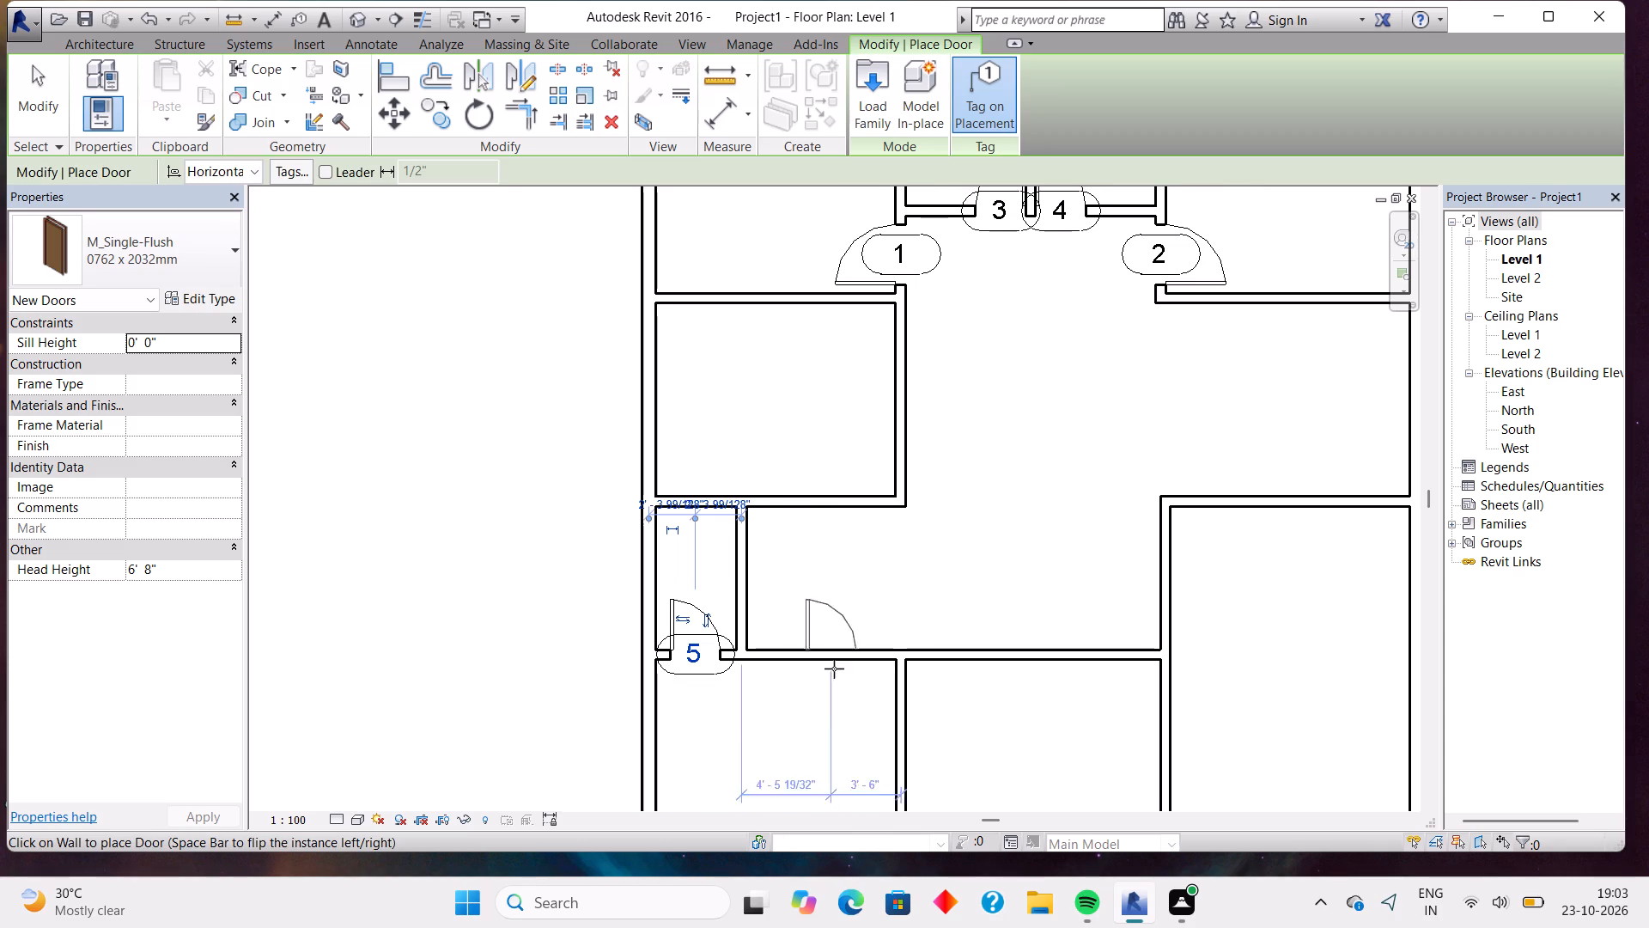
click(165, 259)
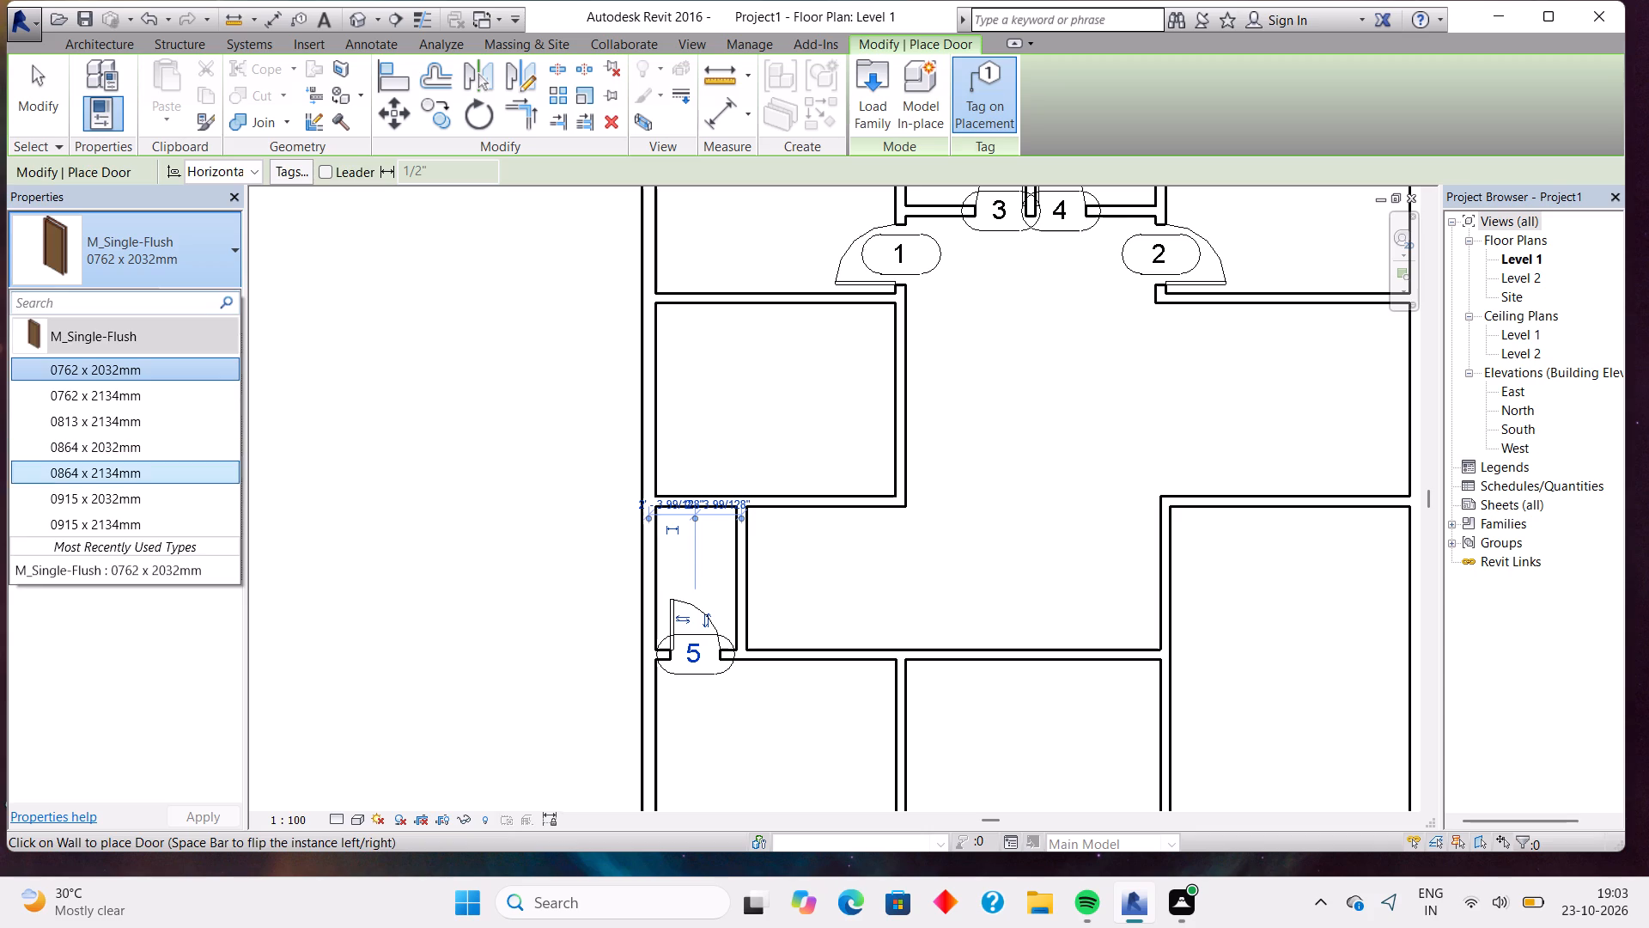
click(146, 536)
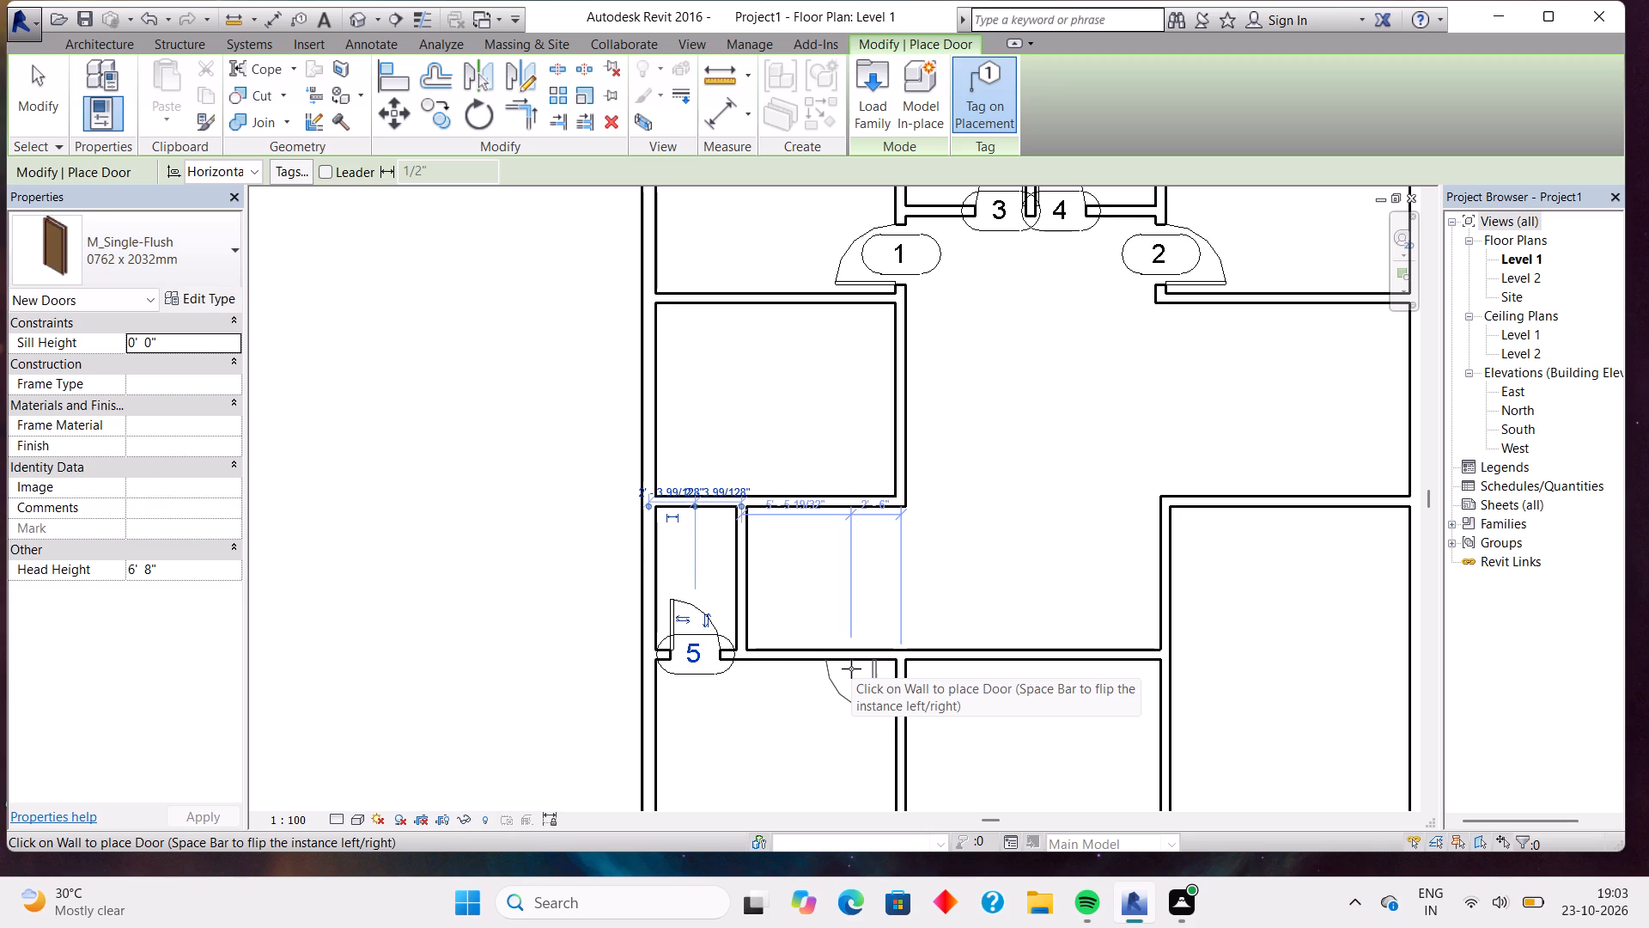
click(165, 264)
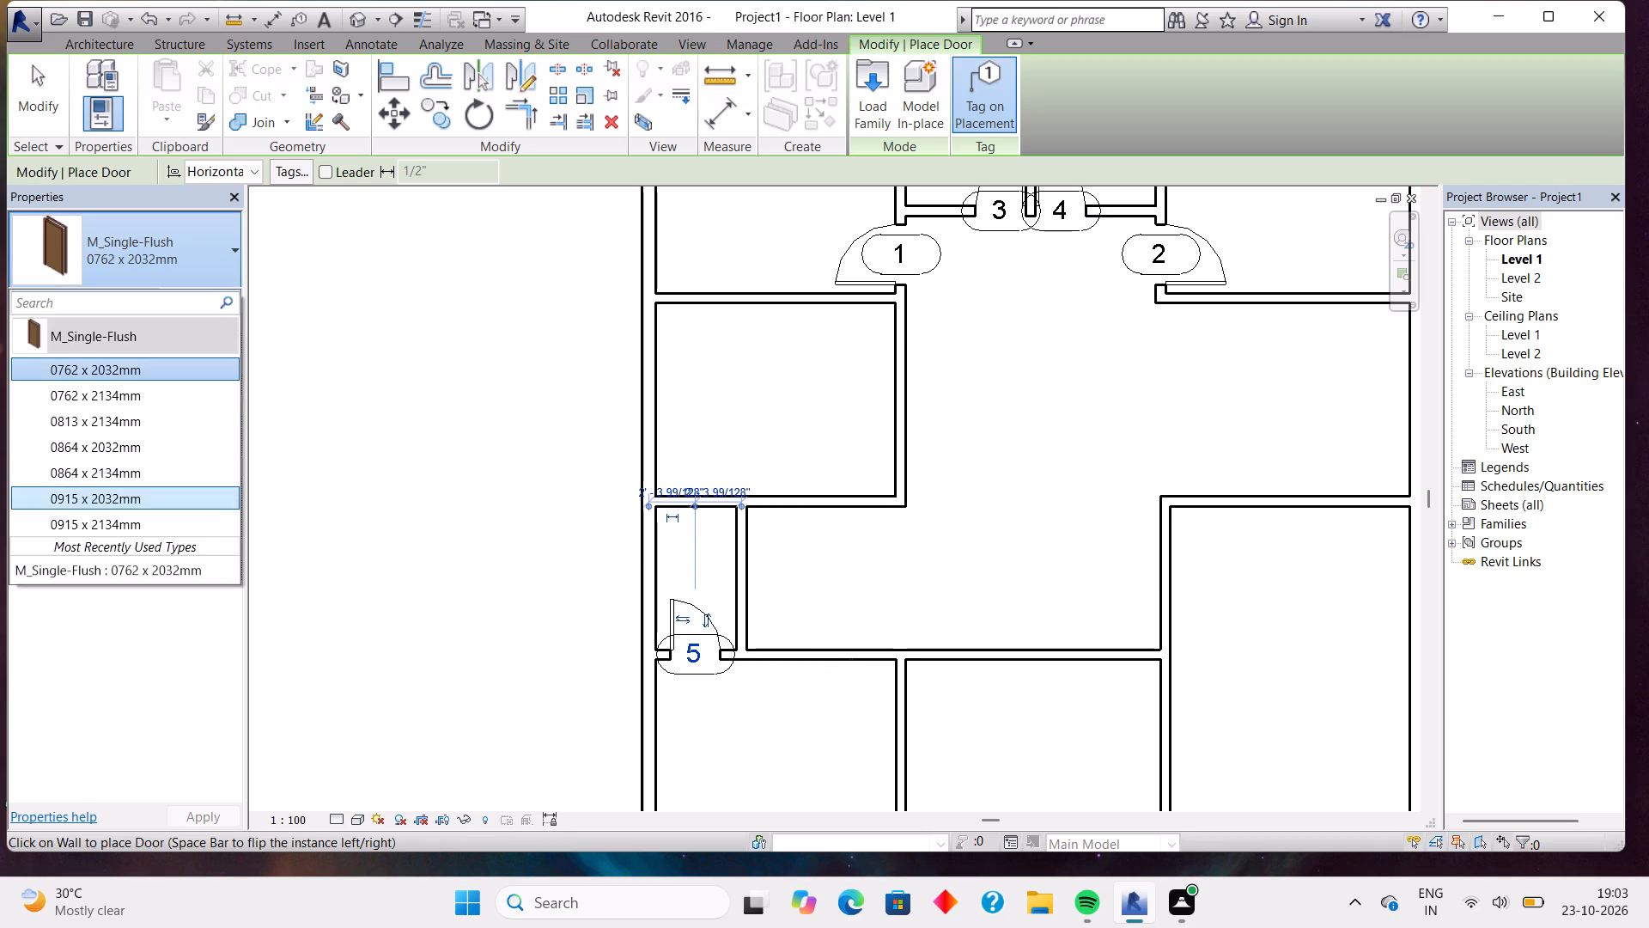
click(166, 518)
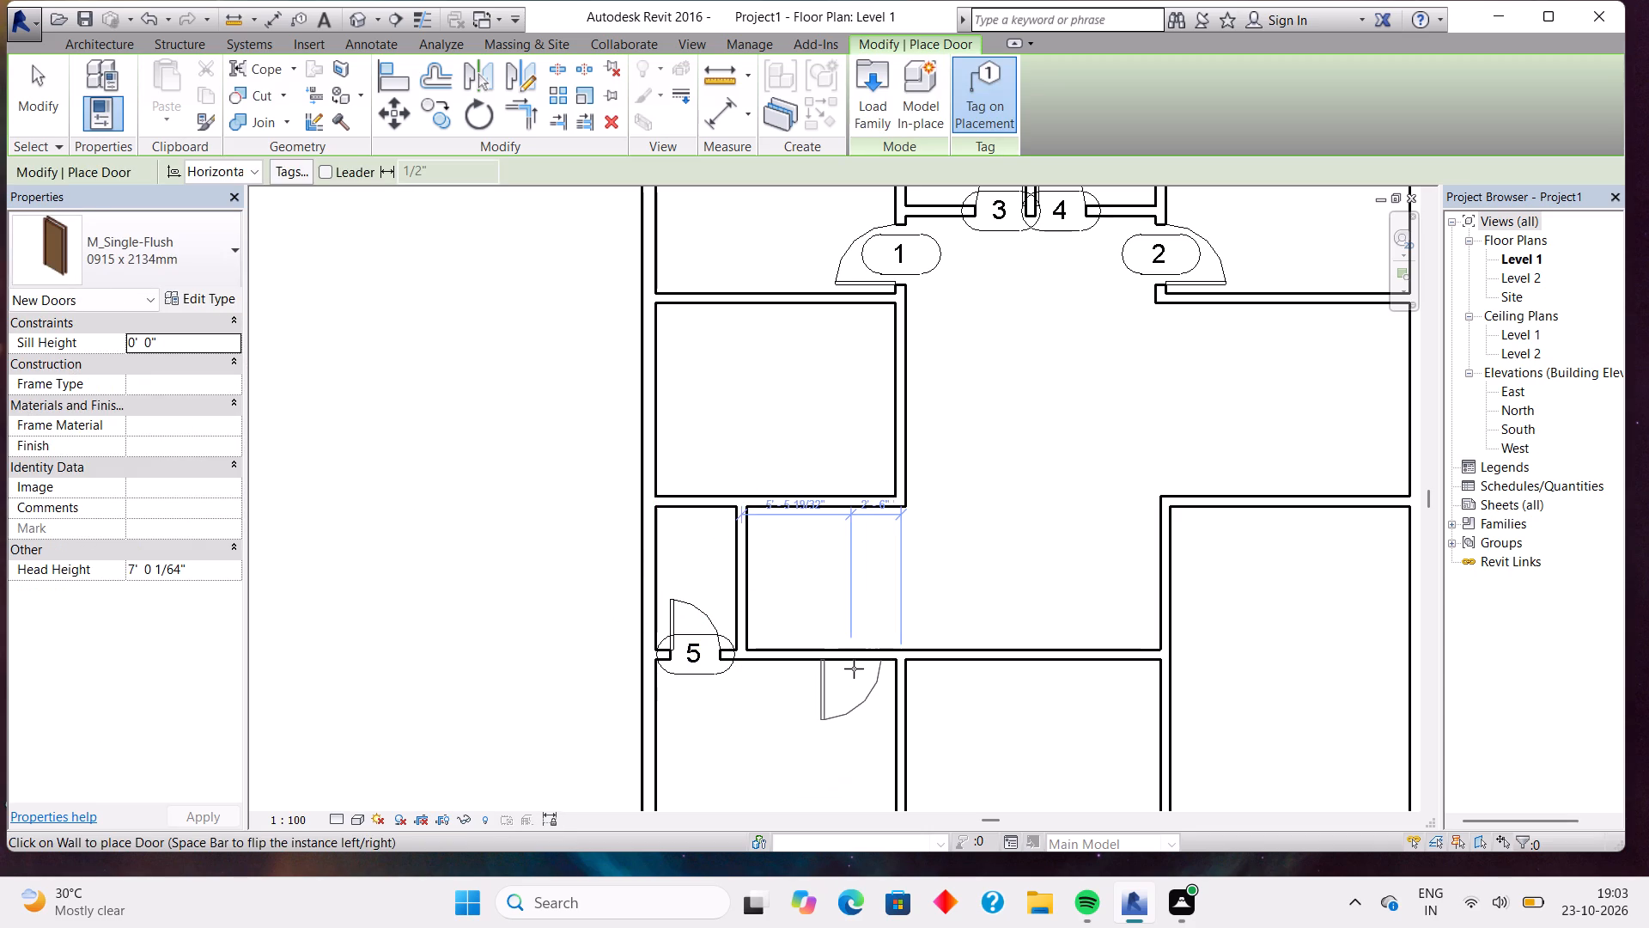
key(space)
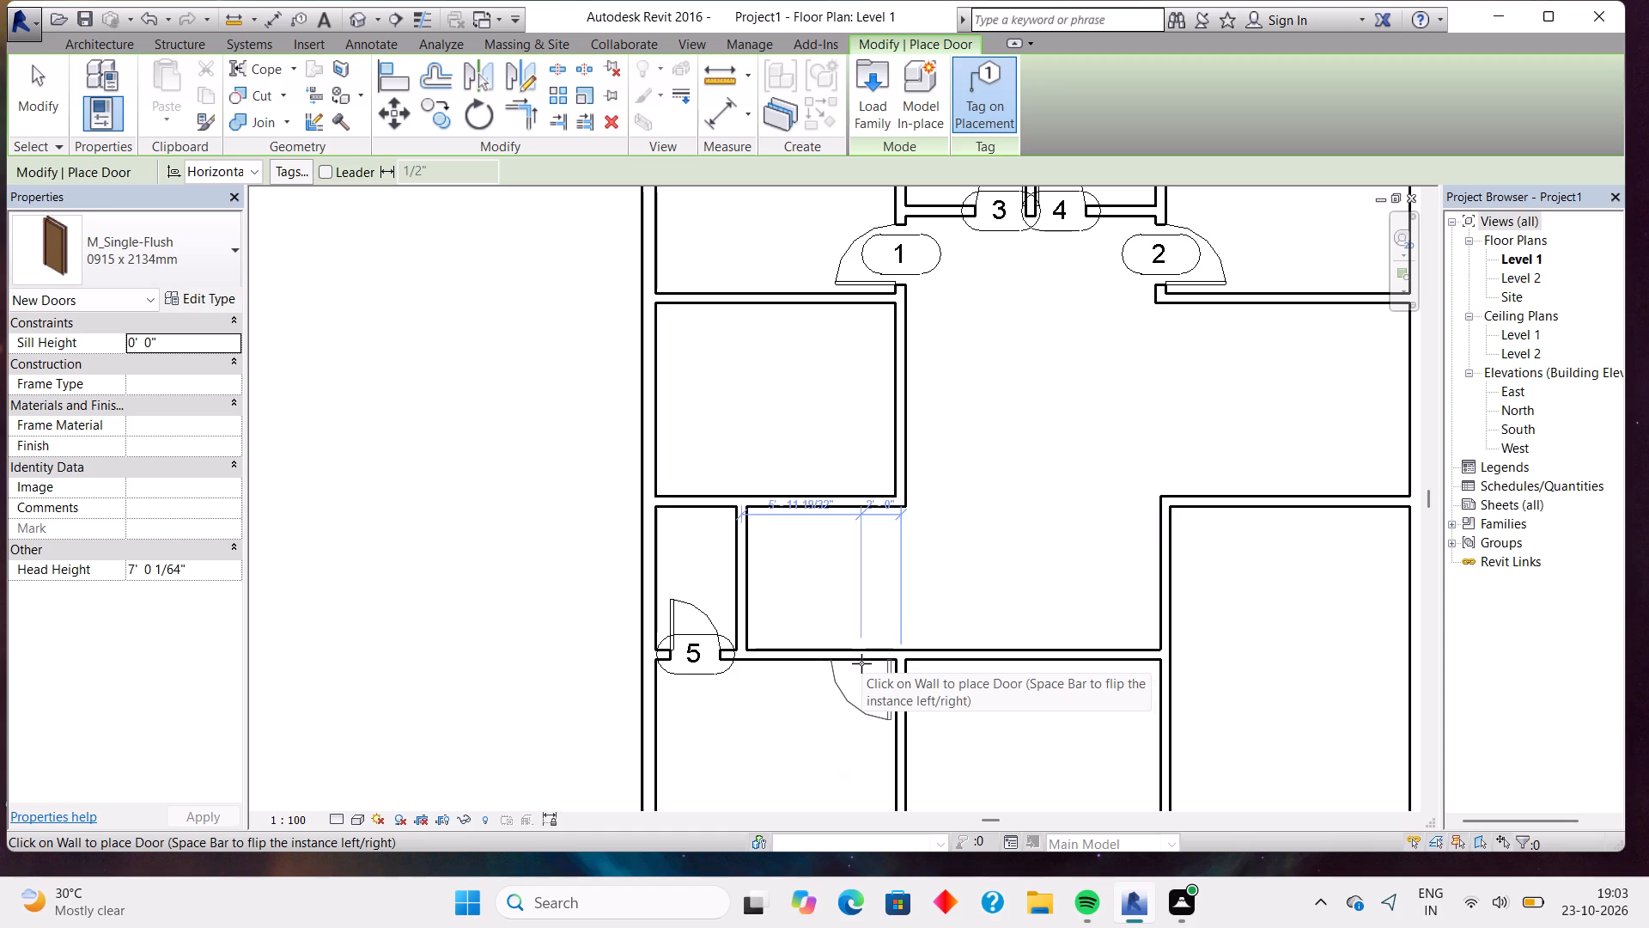
click(861, 663)
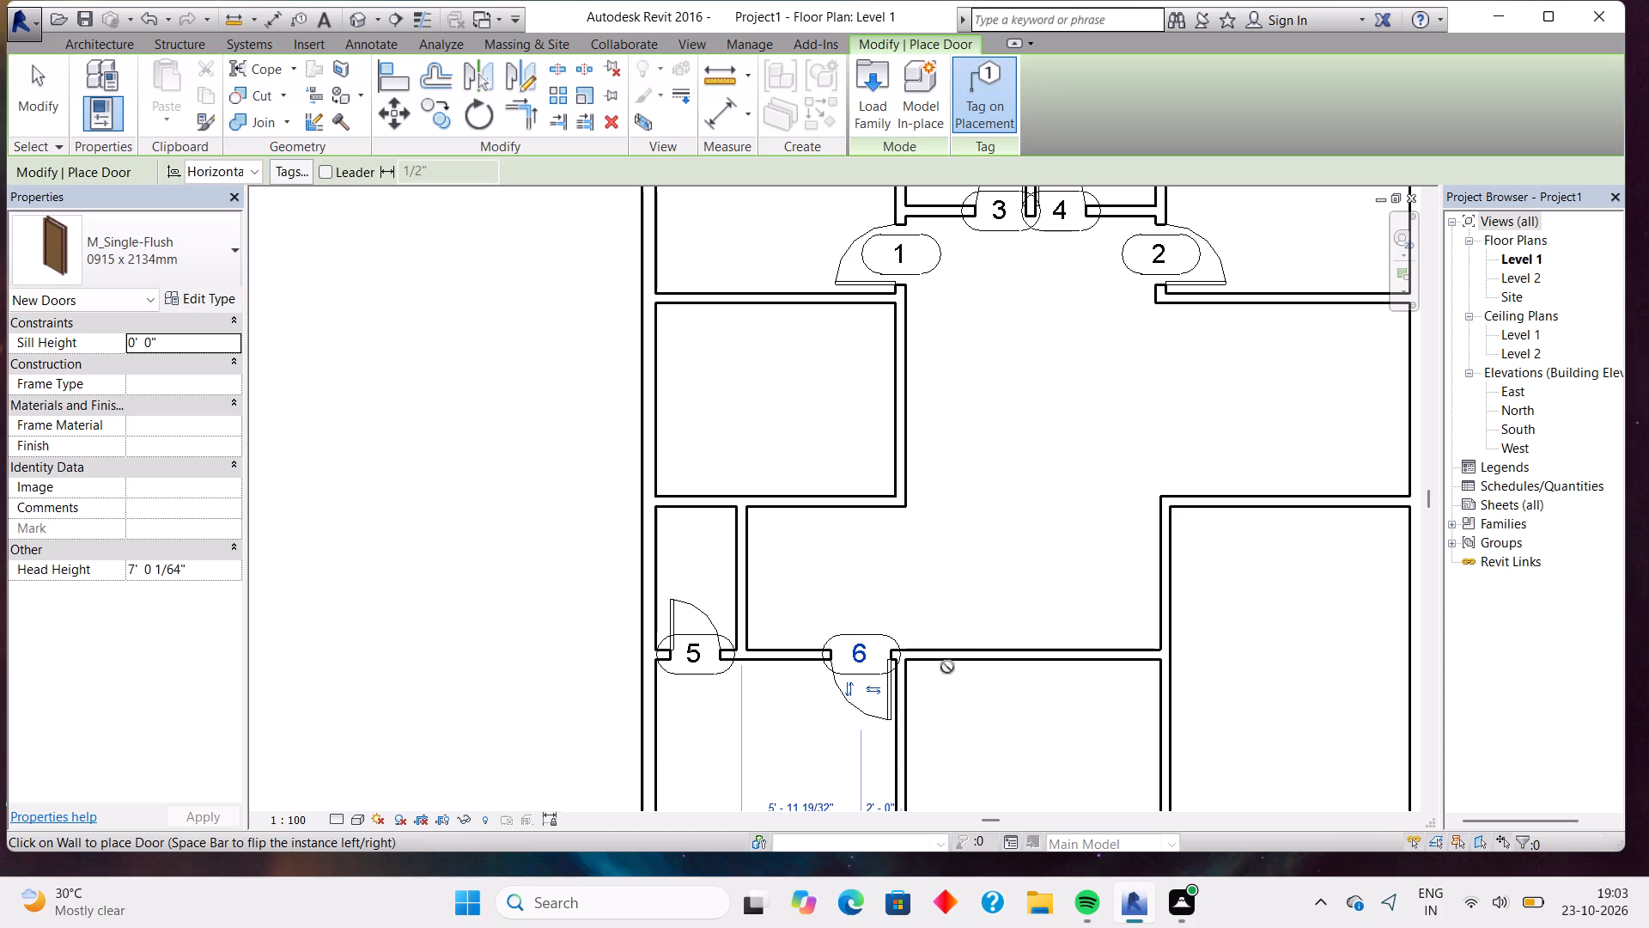
key(space)
click(943, 665)
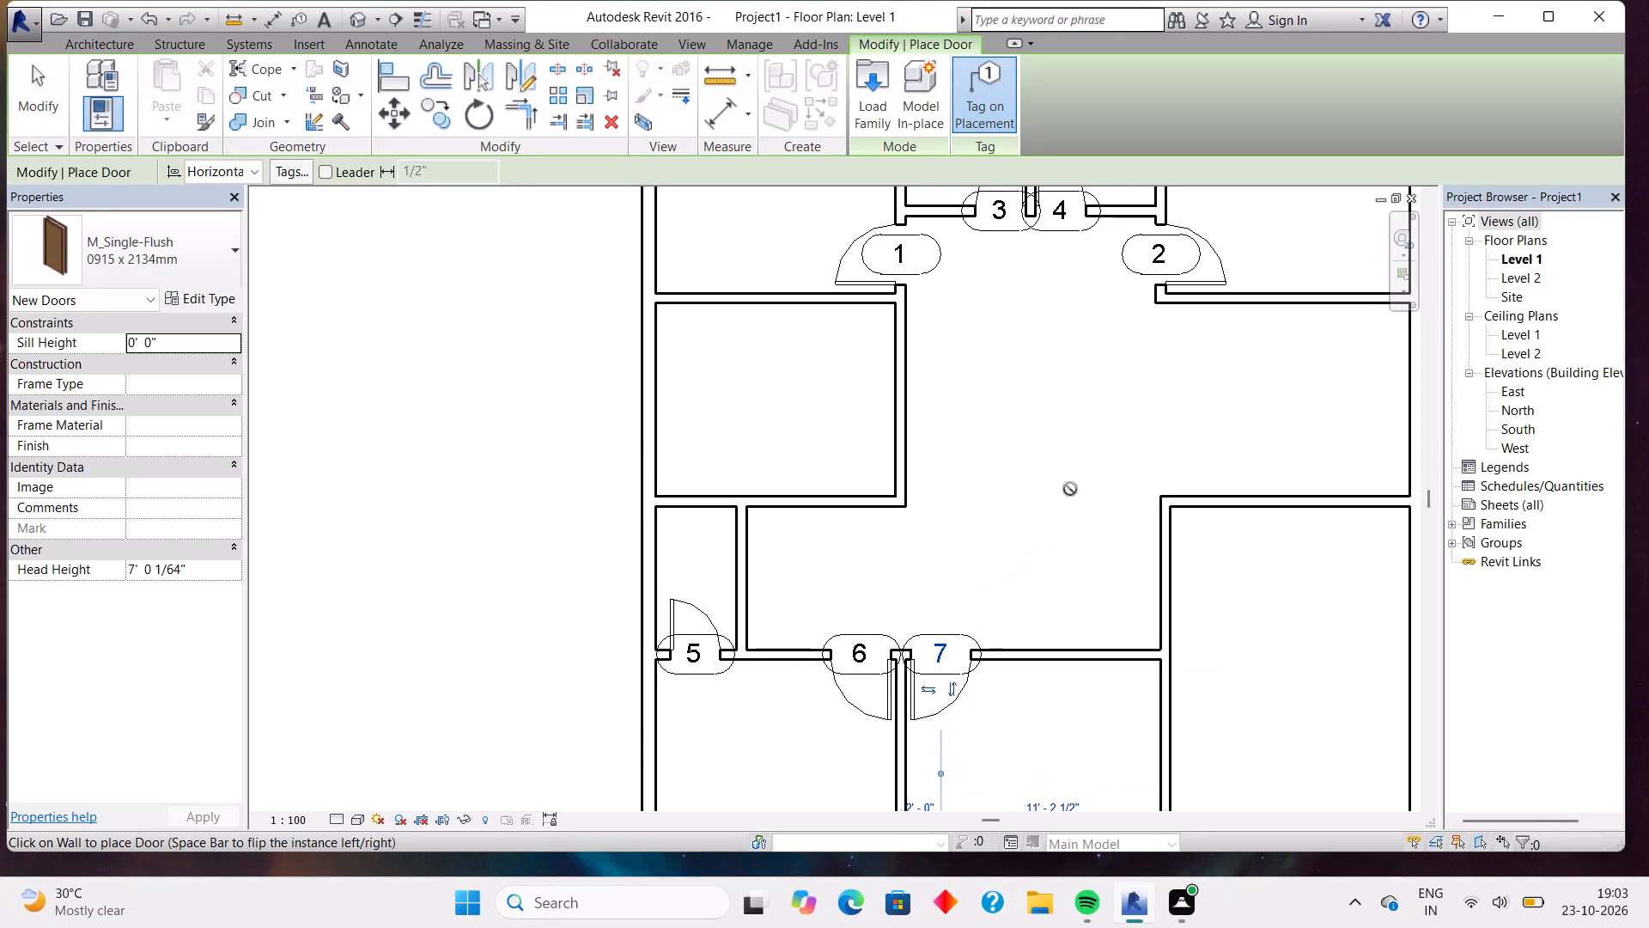
click(1208, 516)
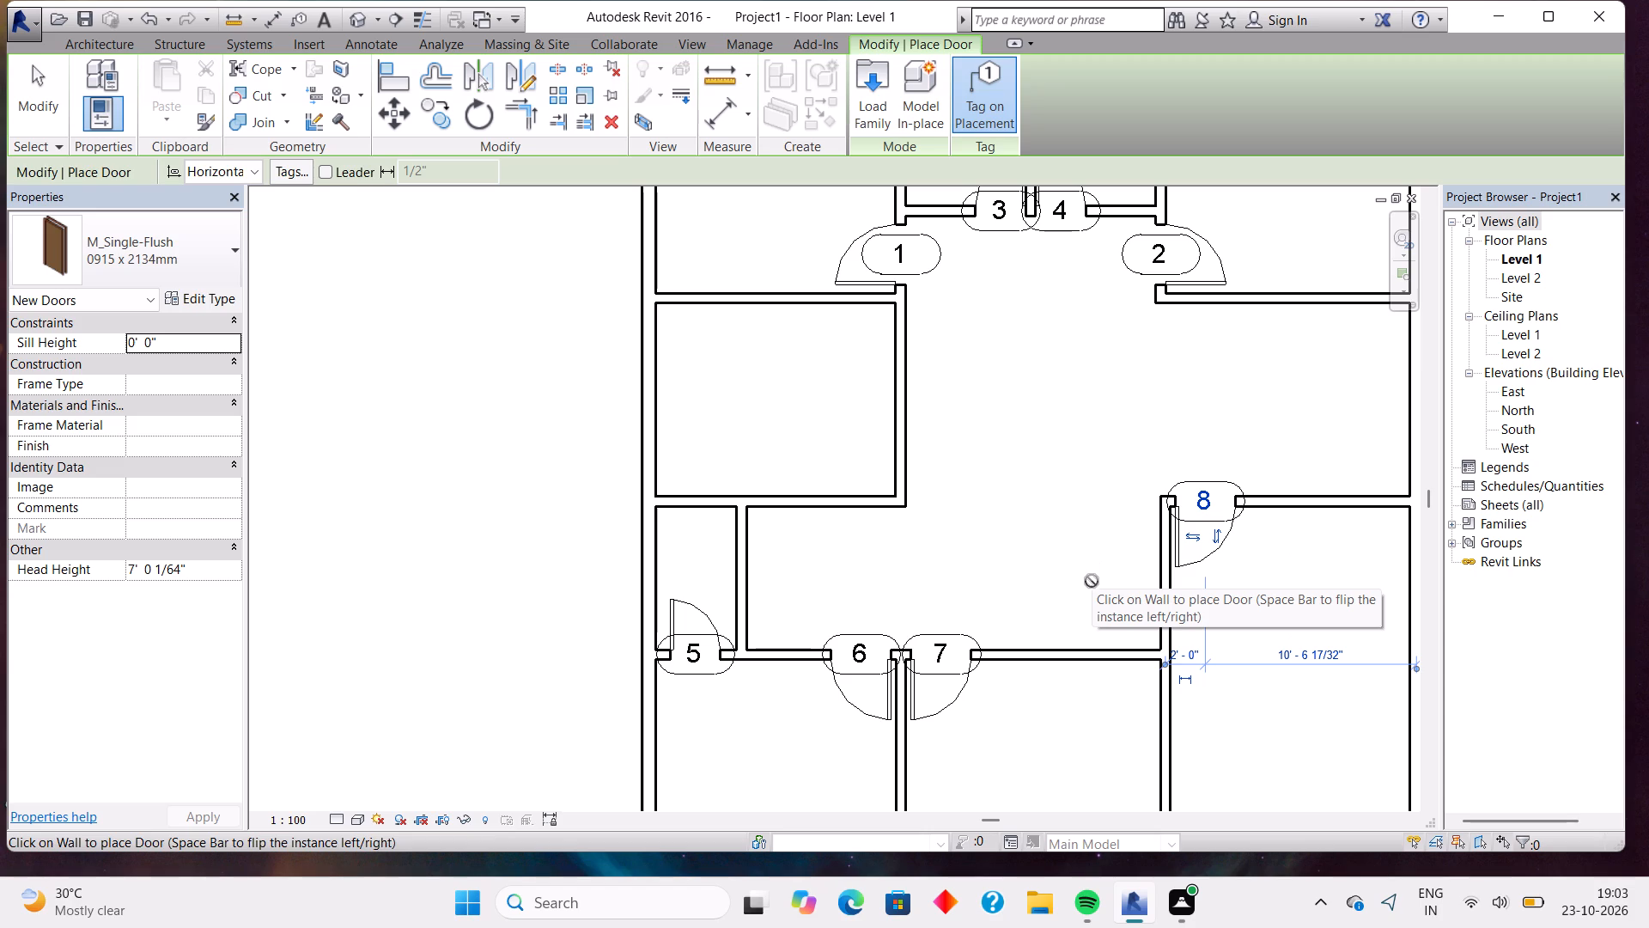
key(Escape)
key(Escape)
key(Escape)
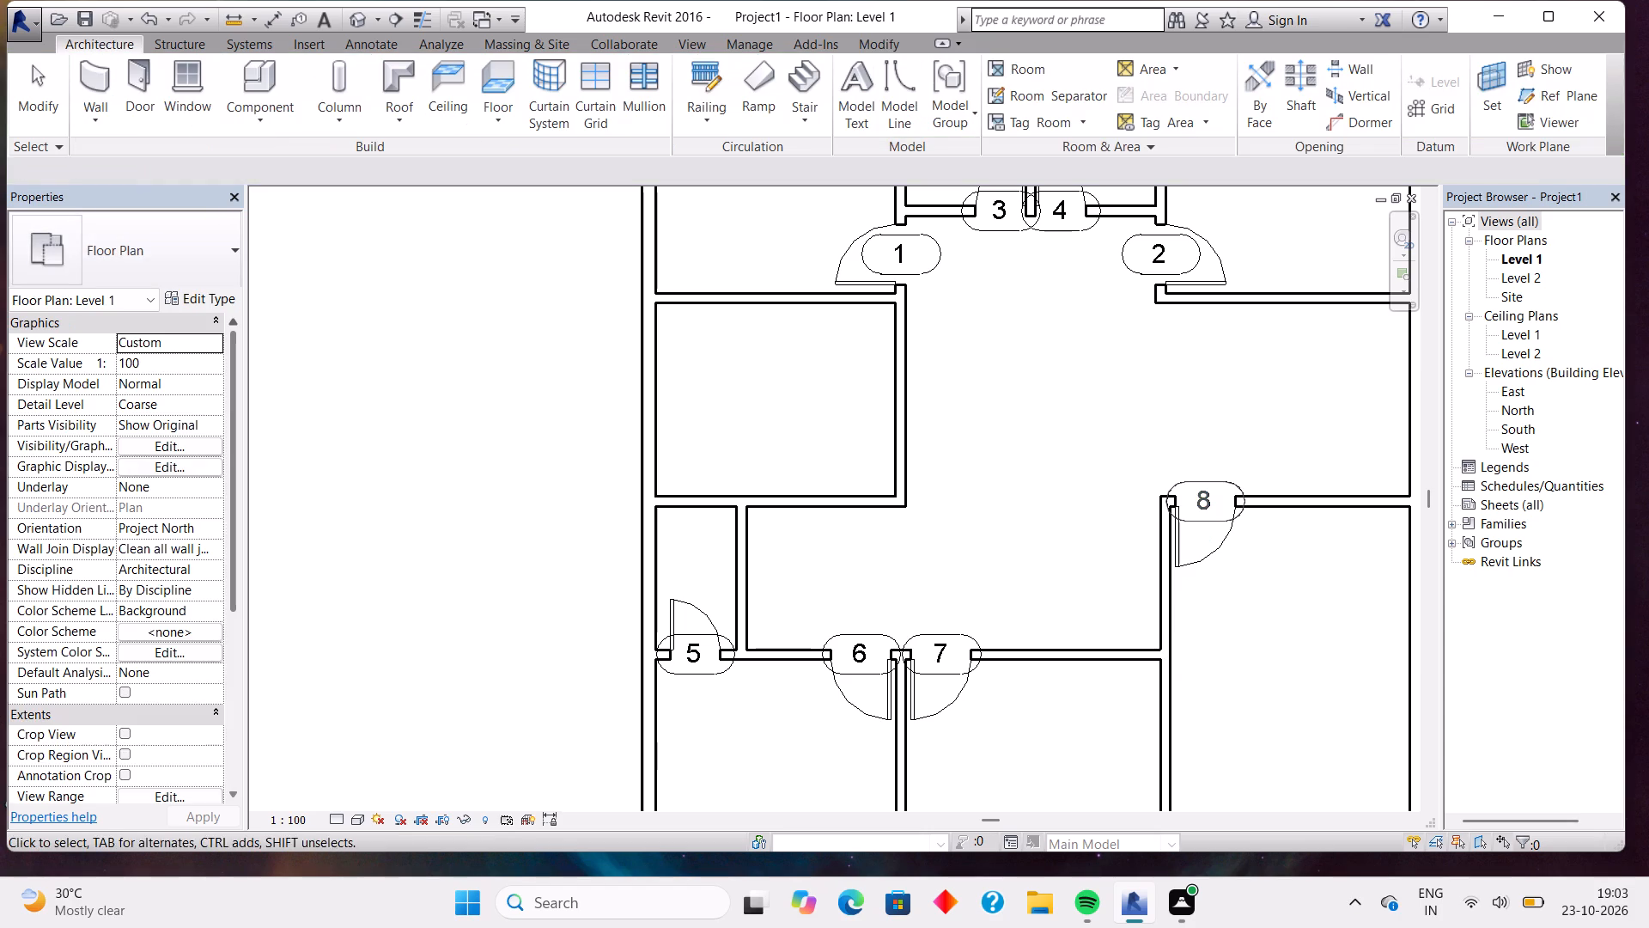
Delete the door tags from all eight doors on the Level 1 plan.
click(927, 269)
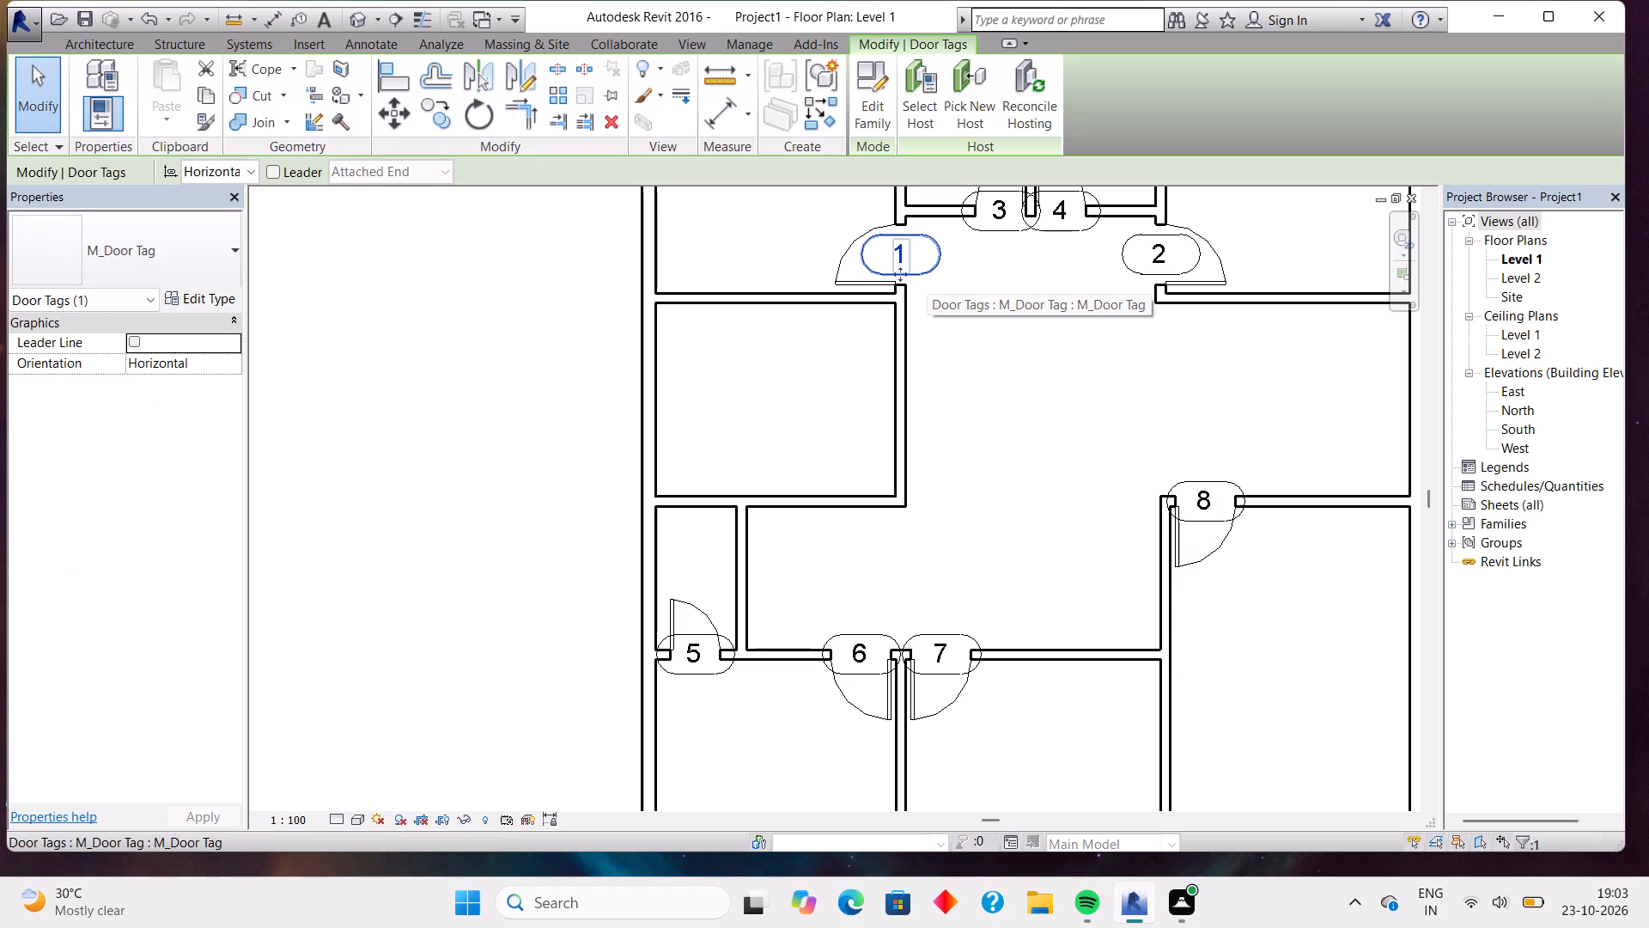
key(Delete)
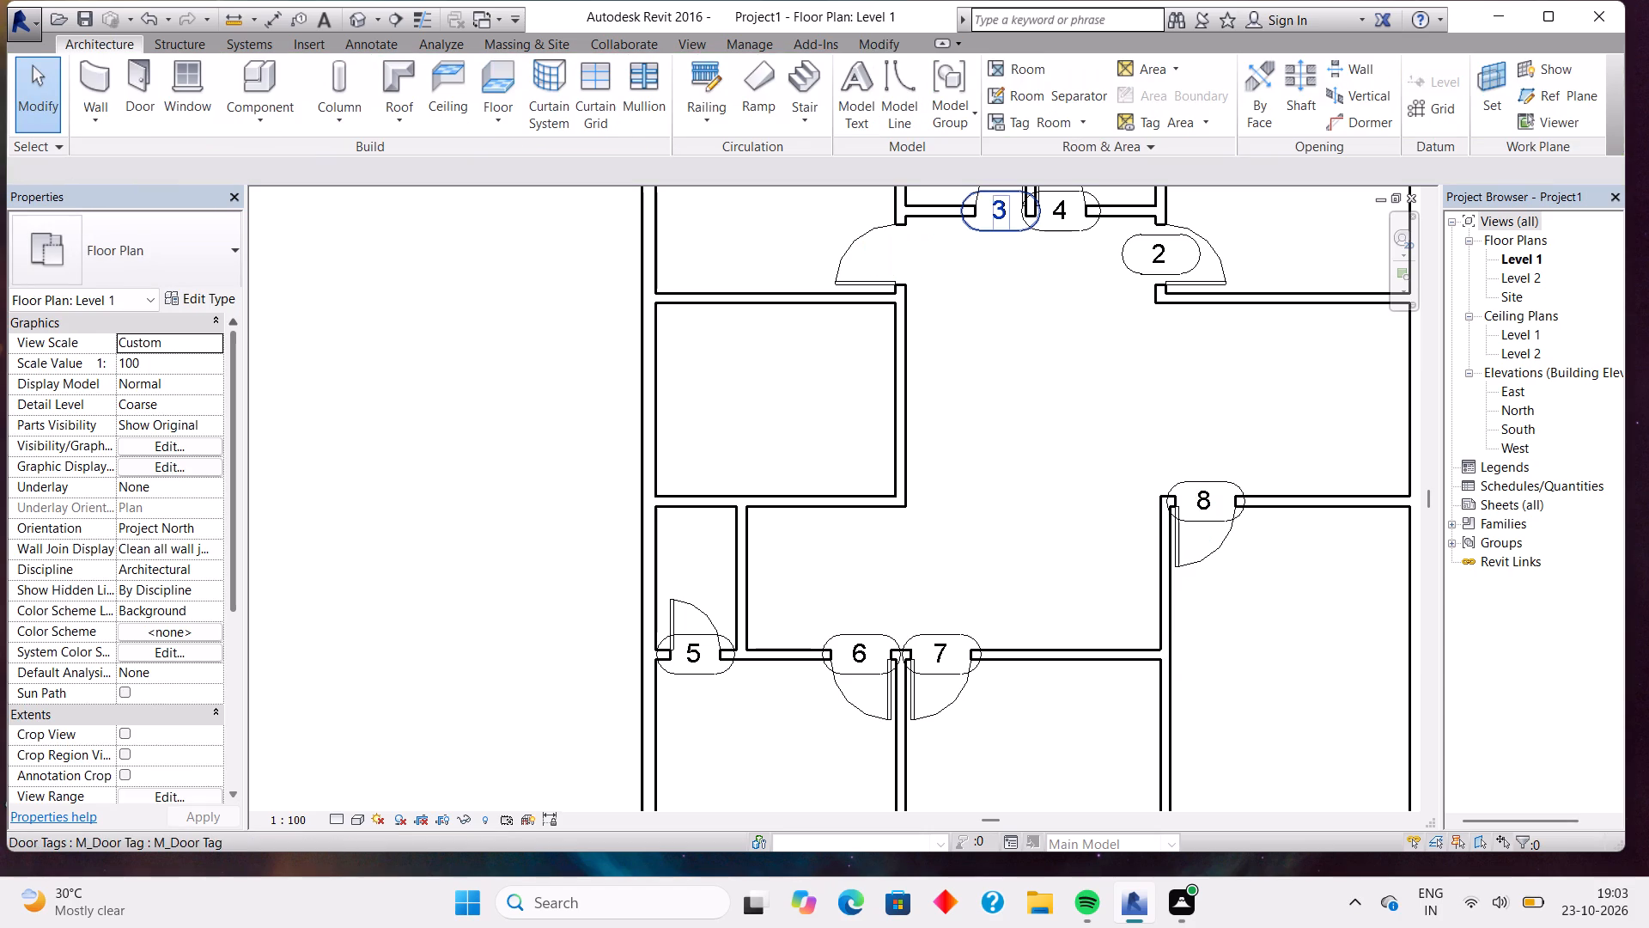
click(1007, 236)
key(Delete)
click(1057, 234)
key(Delete)
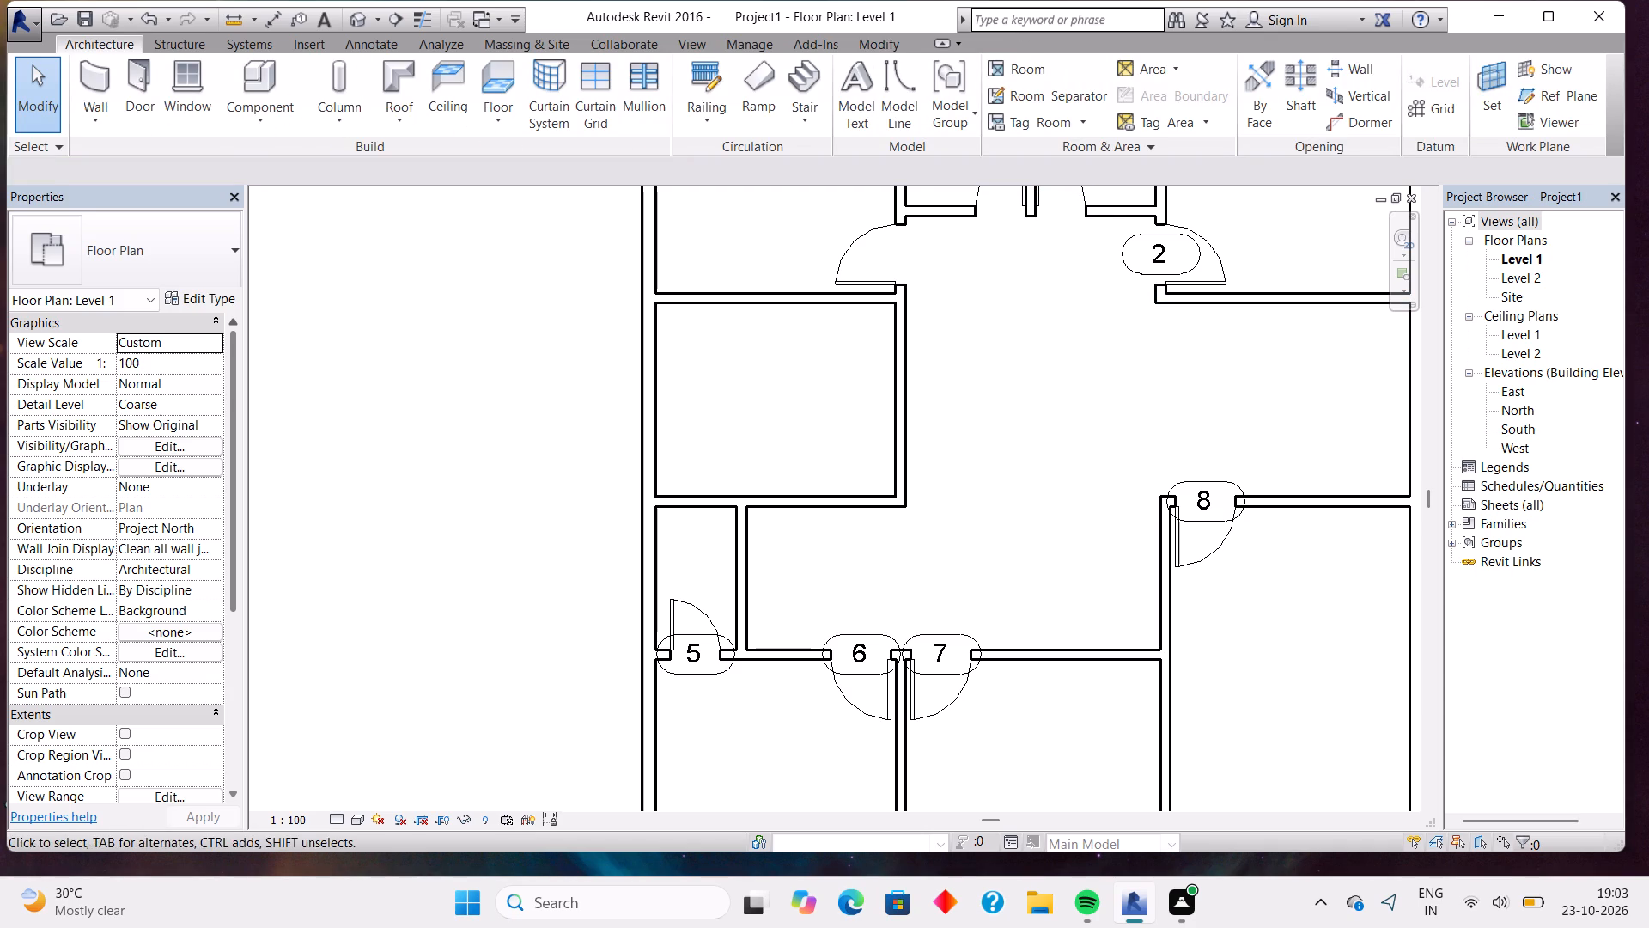
click(1130, 262)
key(Delete)
click(1203, 478)
key(Delete)
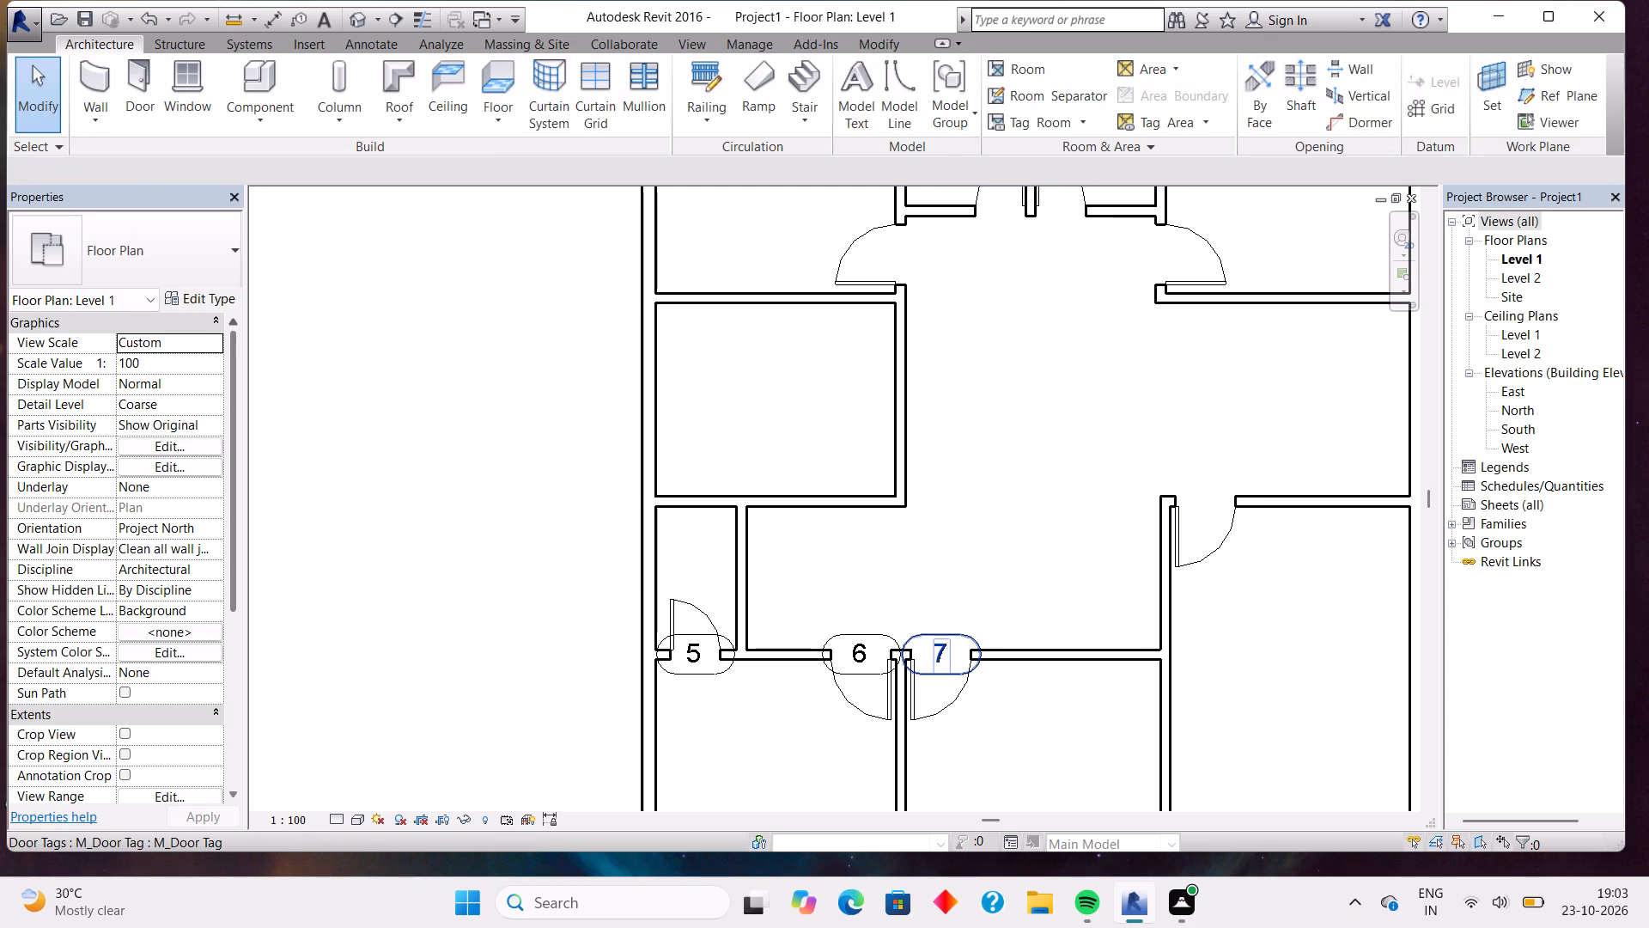
click(953, 633)
key(Delete)
click(890, 638)
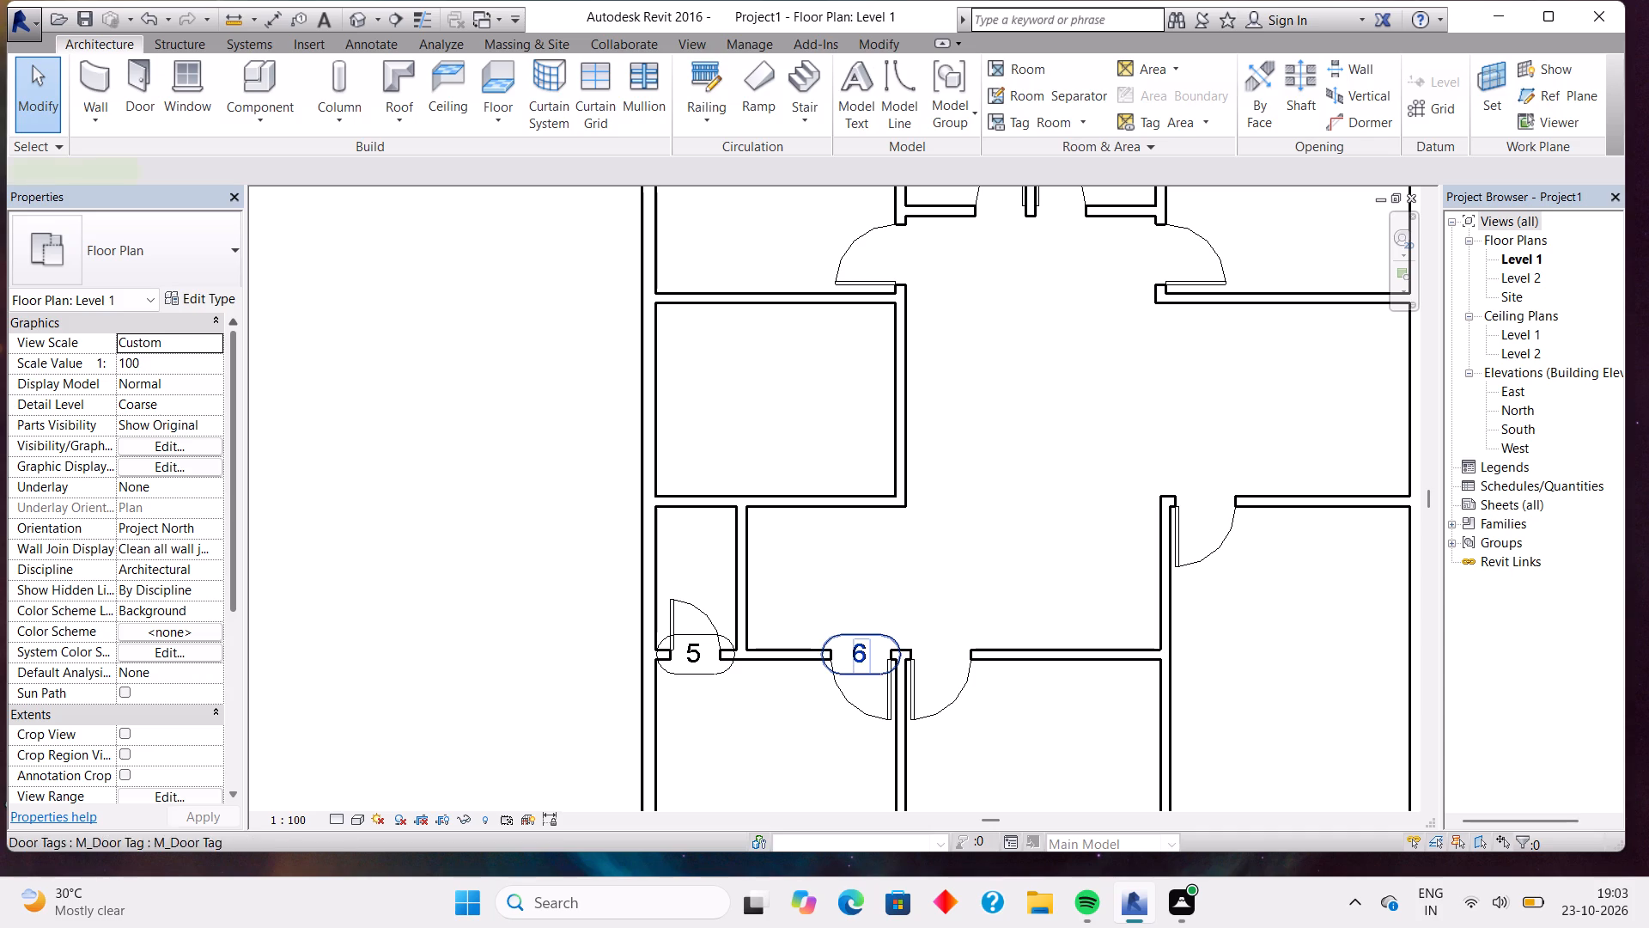
key(Delete)
click(710, 671)
key(Delete)
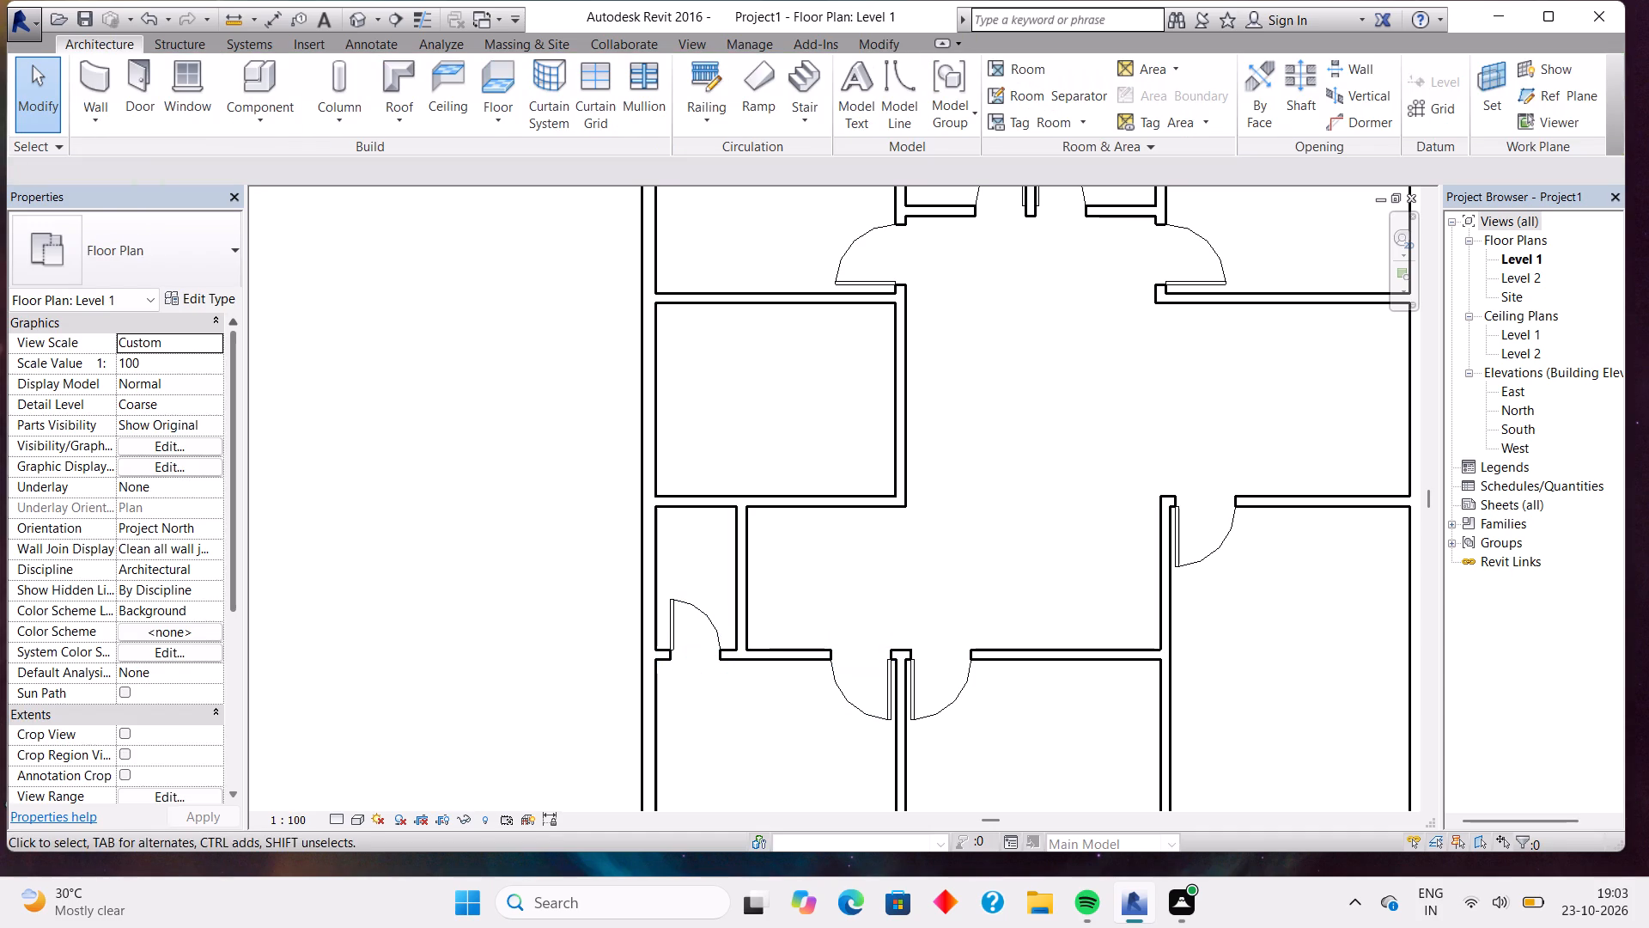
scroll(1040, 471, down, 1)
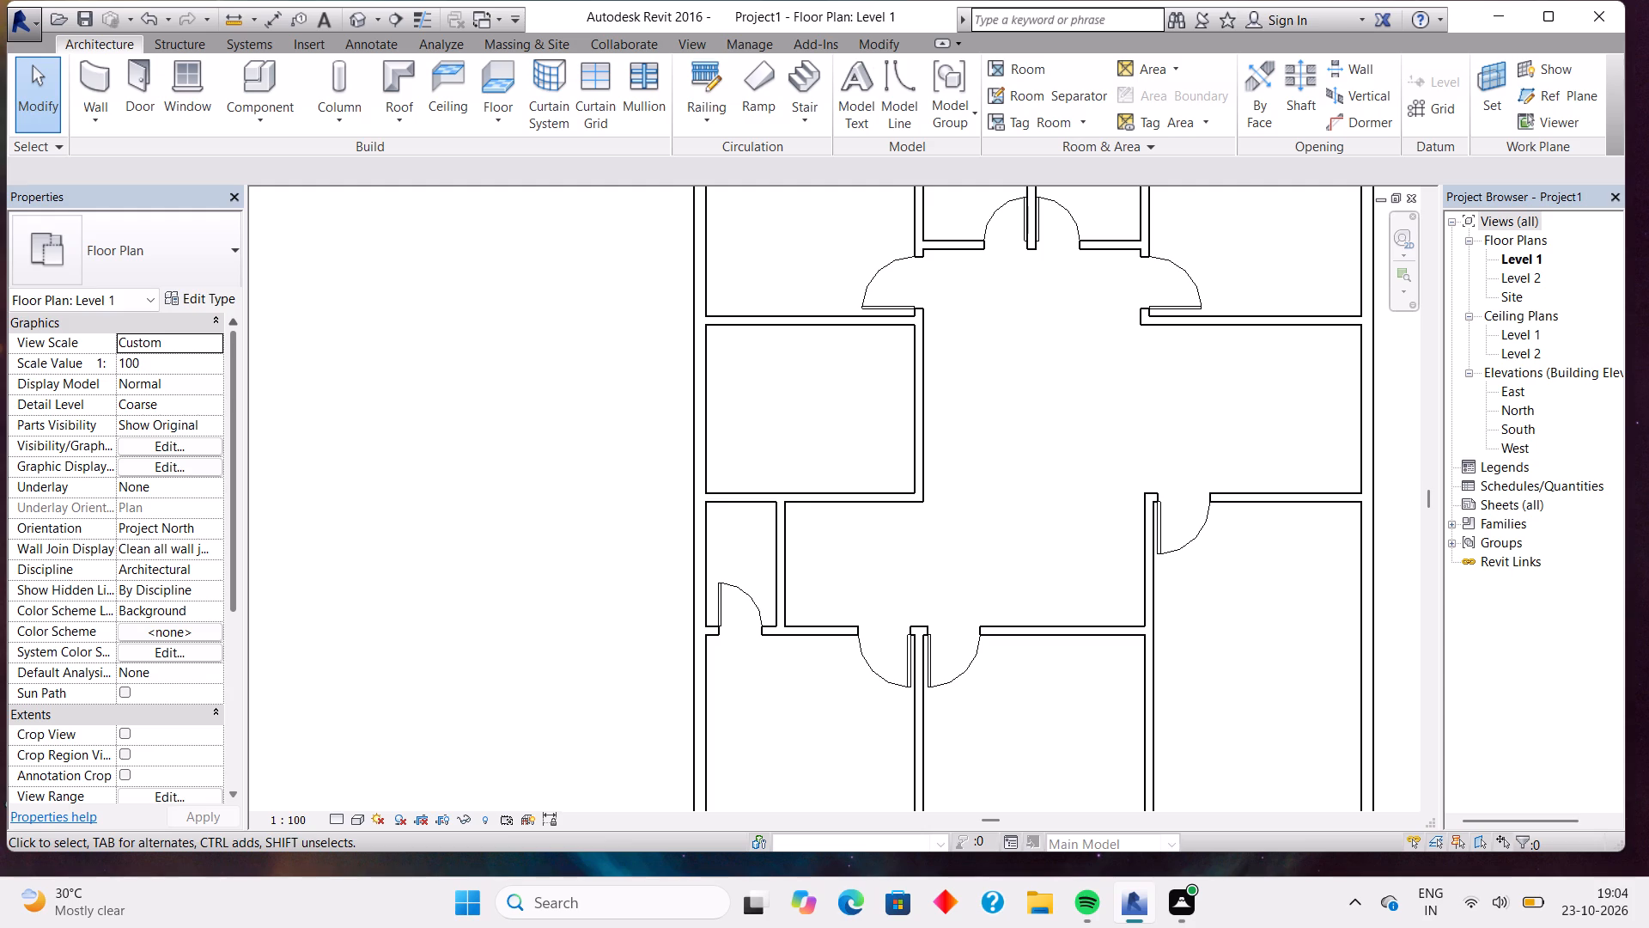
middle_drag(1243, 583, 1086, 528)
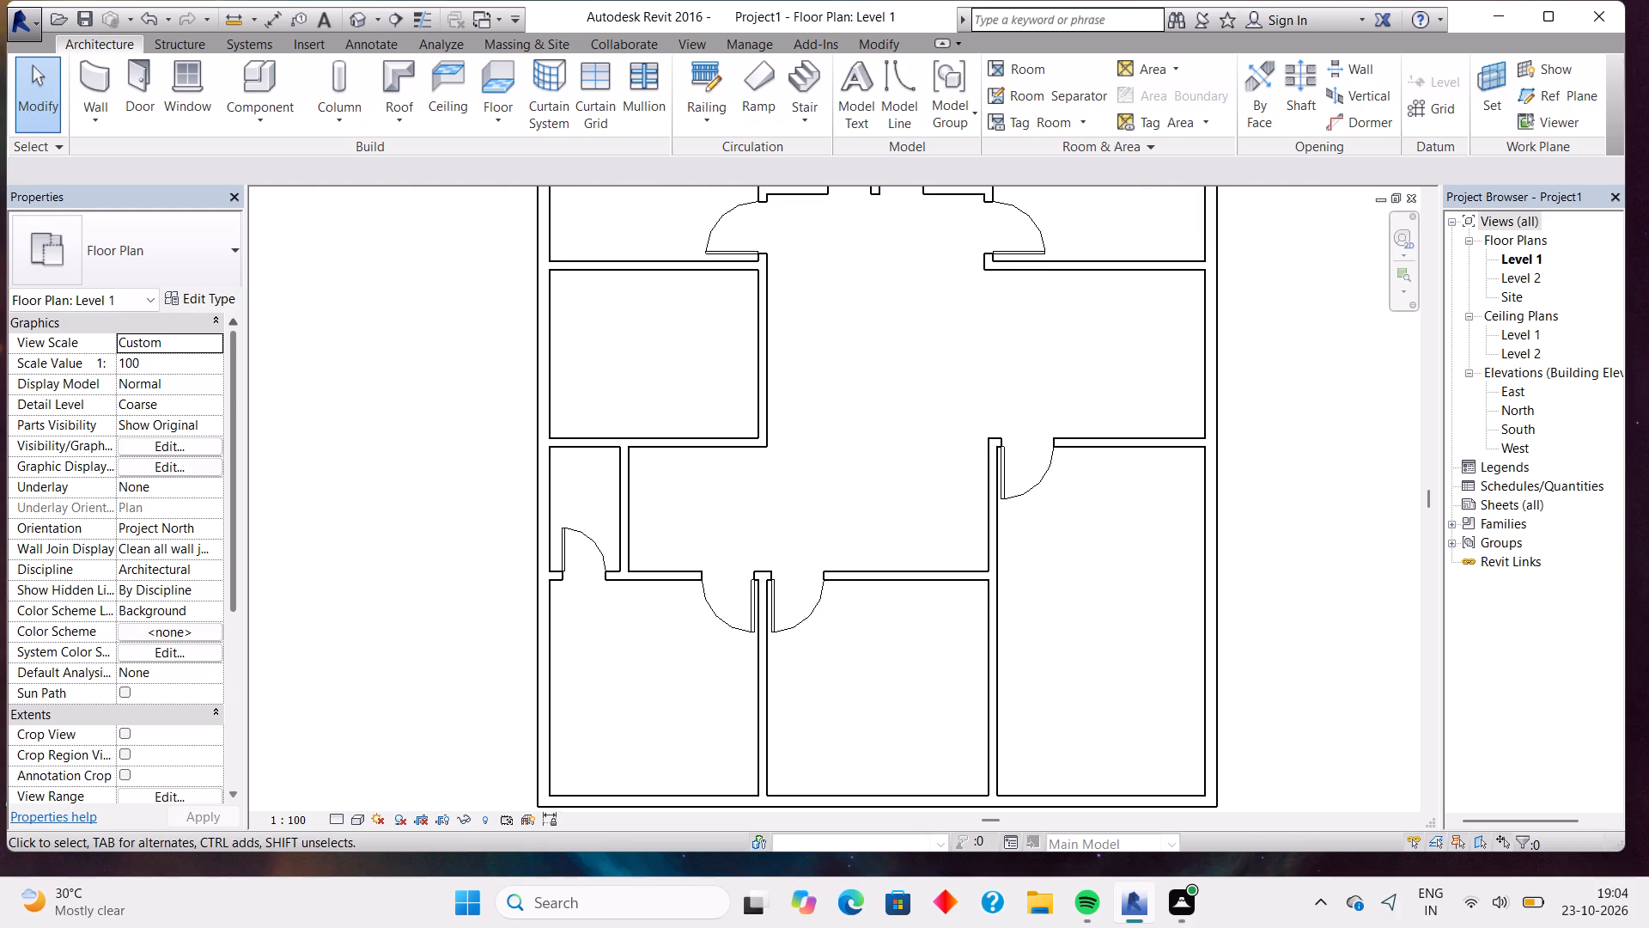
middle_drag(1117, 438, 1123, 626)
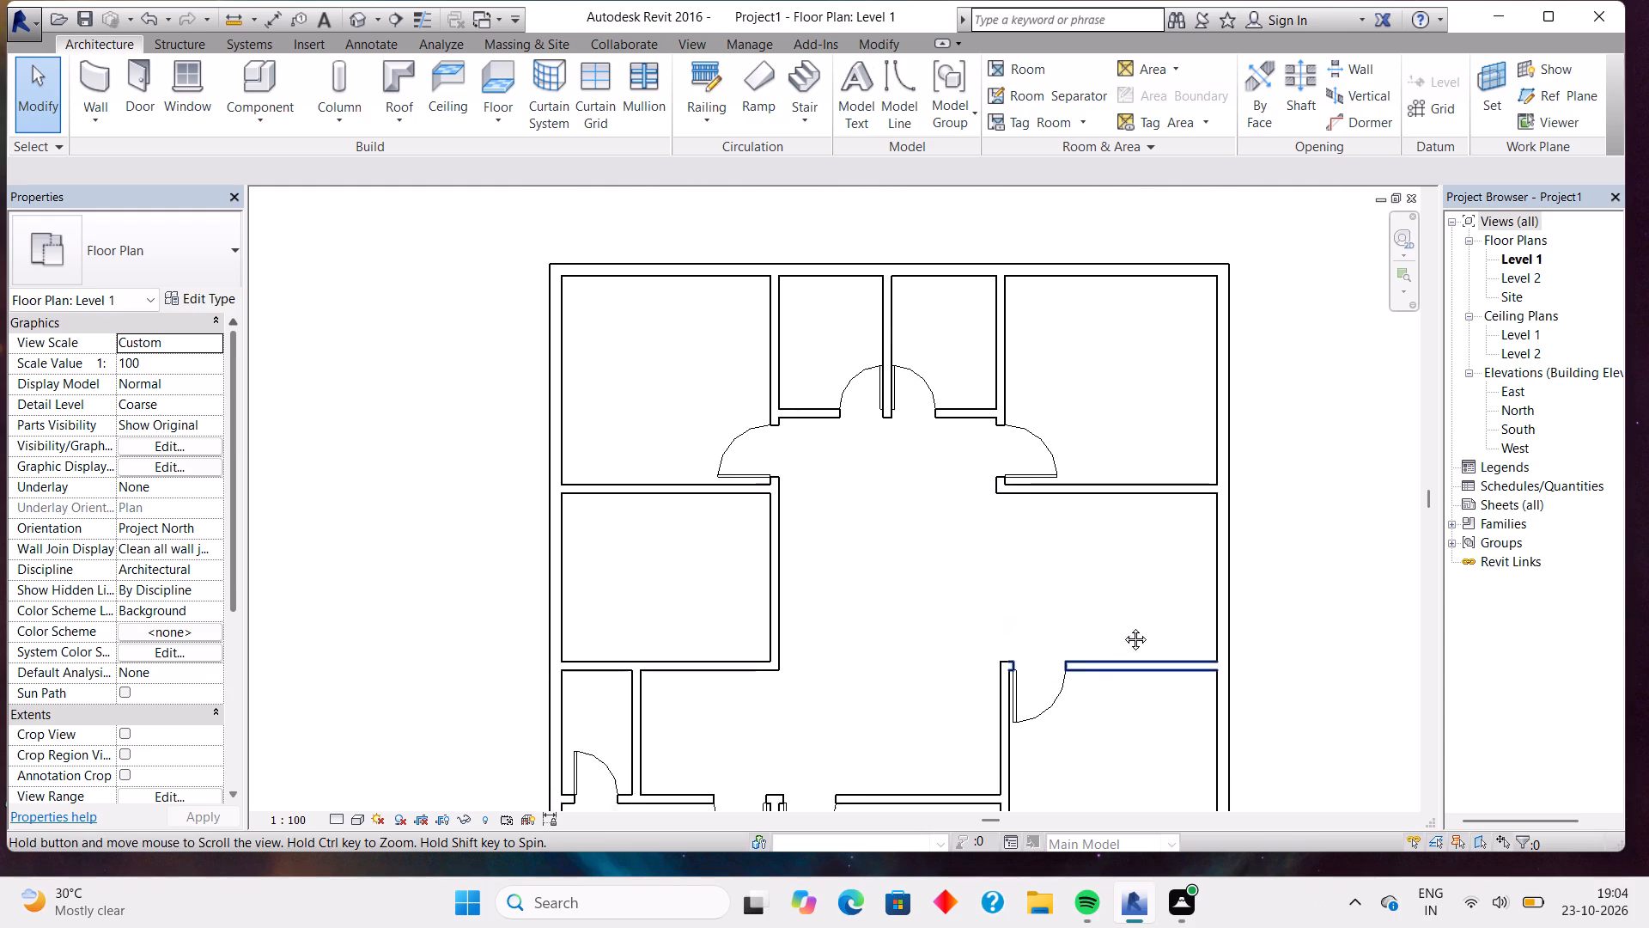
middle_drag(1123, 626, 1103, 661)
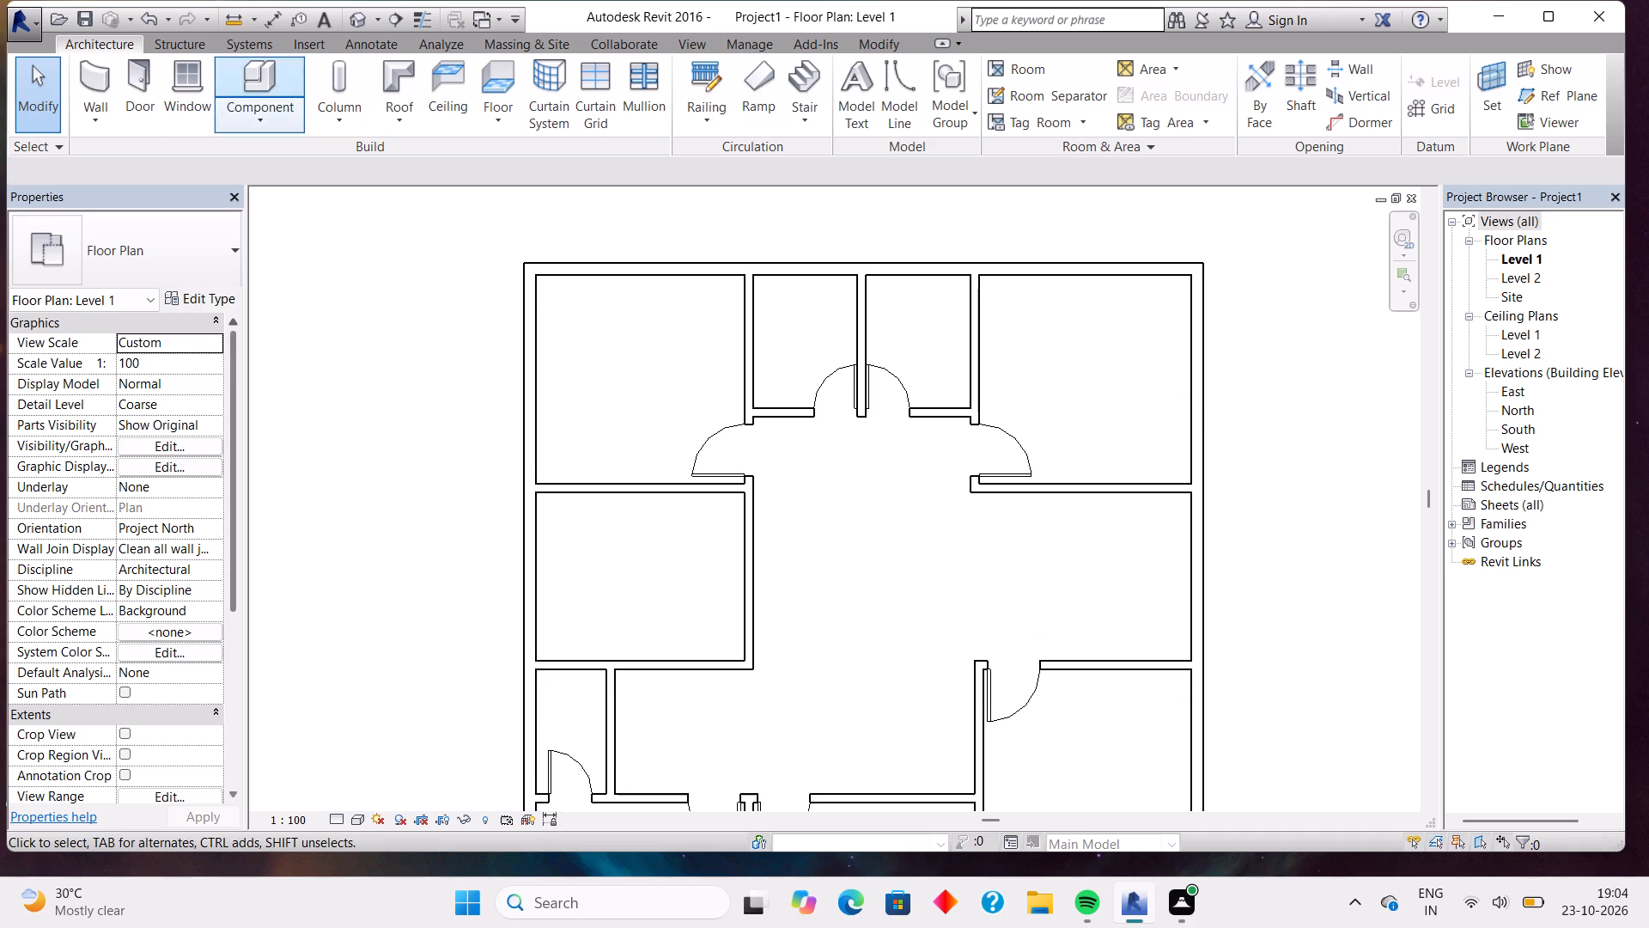
Start a new Assembled Stair, 180mm max riser 275mm tread, from Level 1 to Level 2.
click(793, 82)
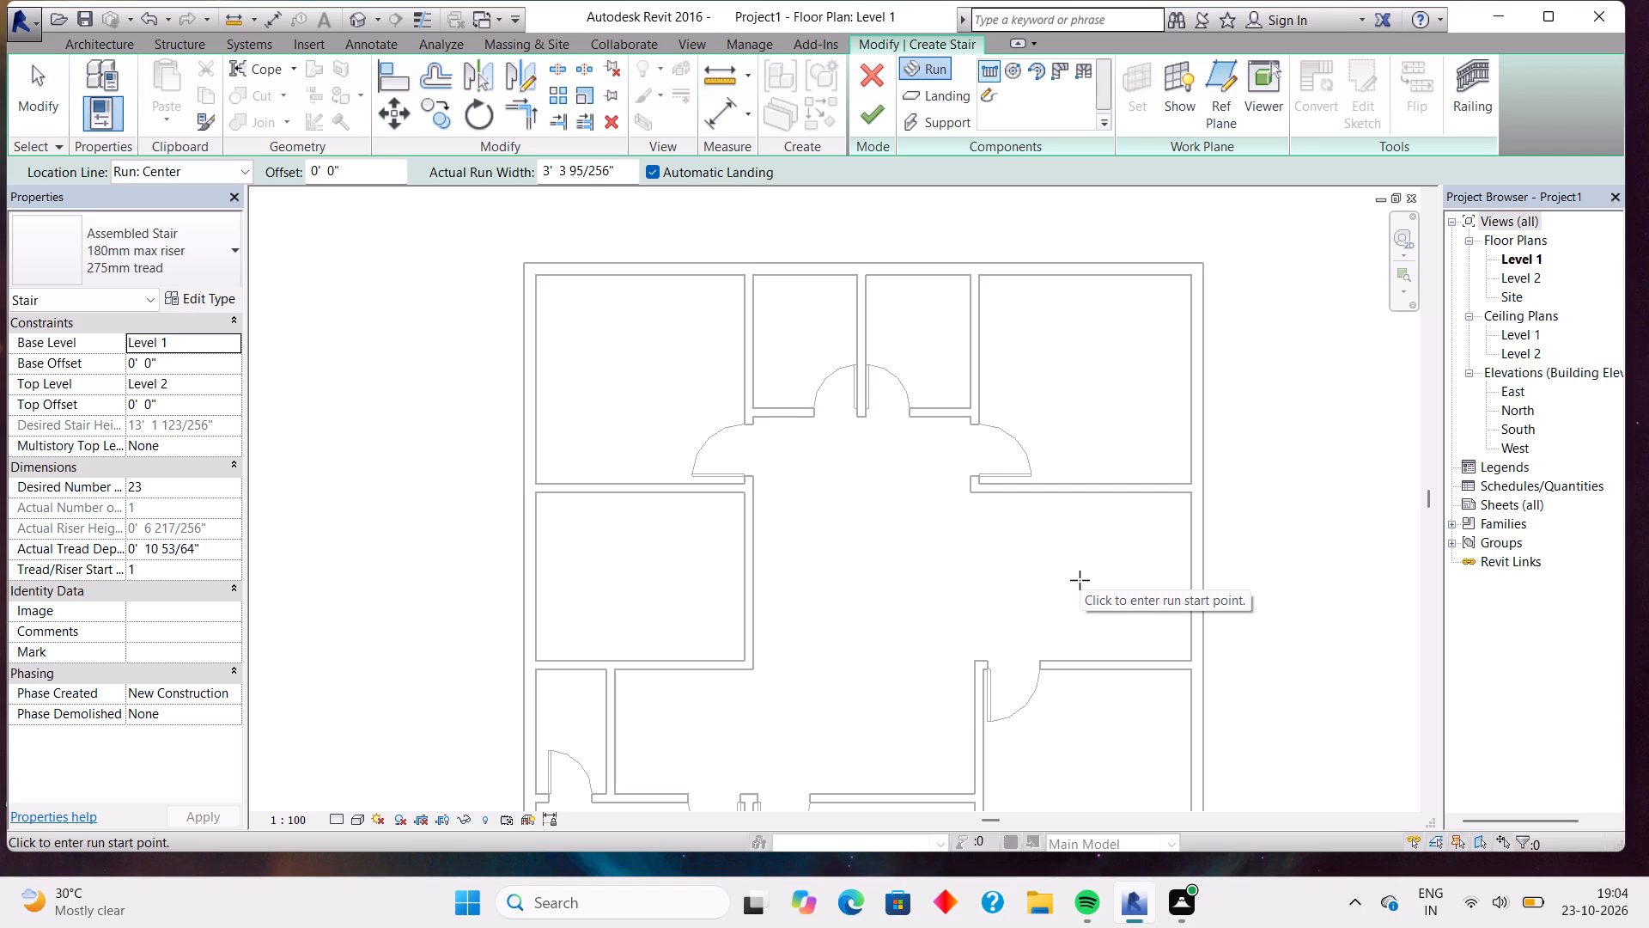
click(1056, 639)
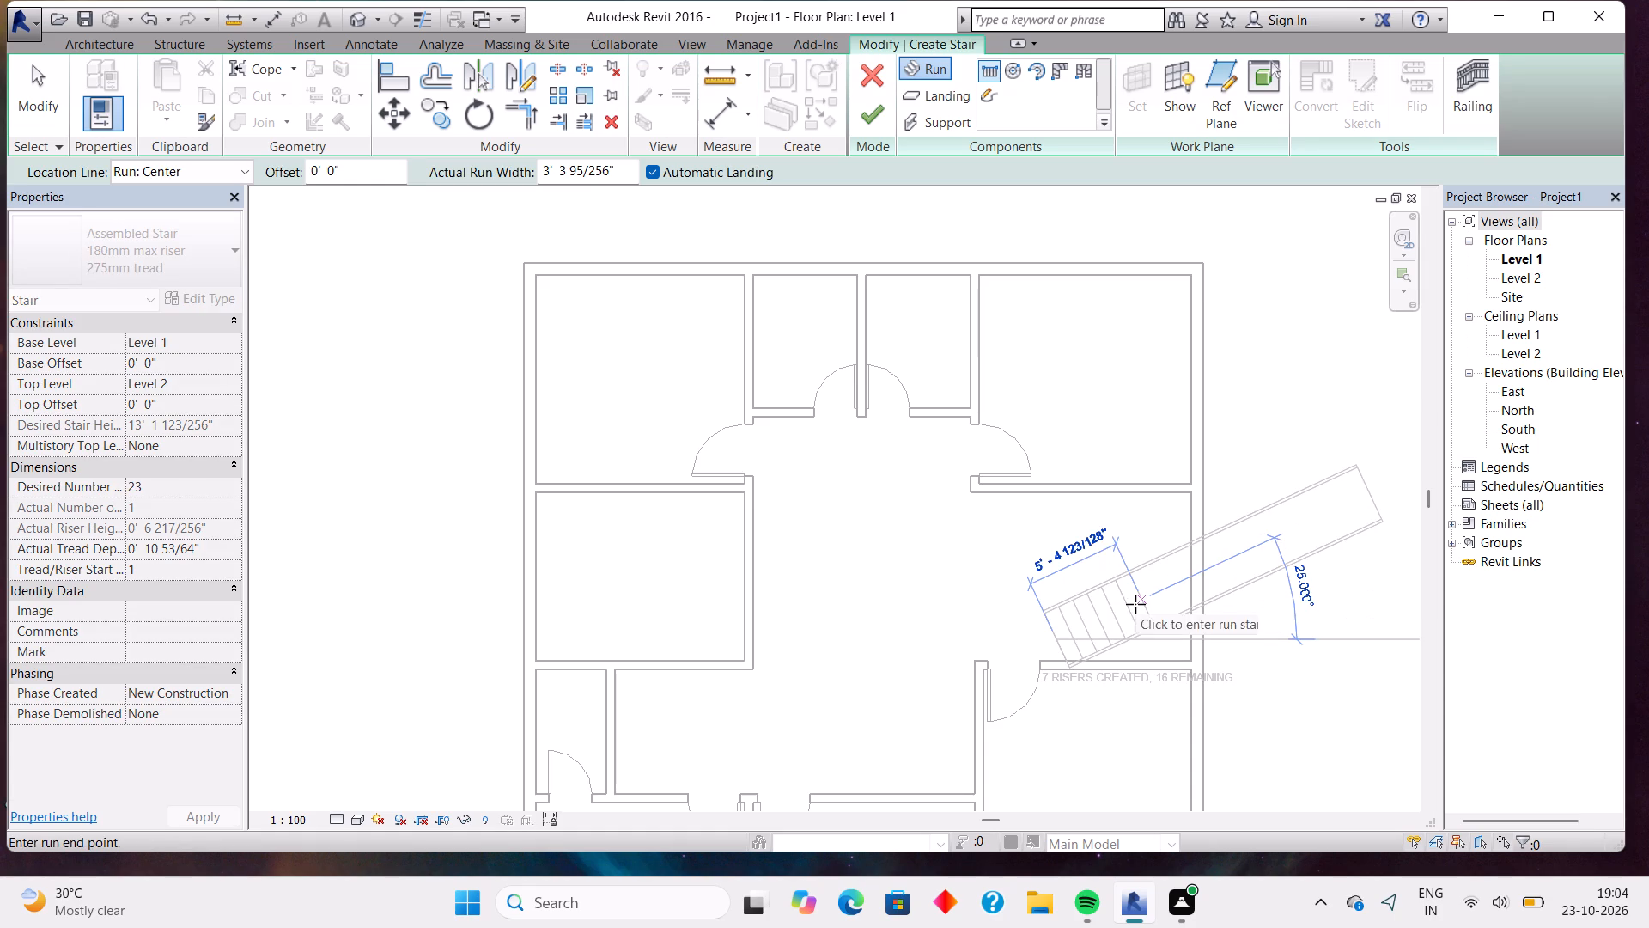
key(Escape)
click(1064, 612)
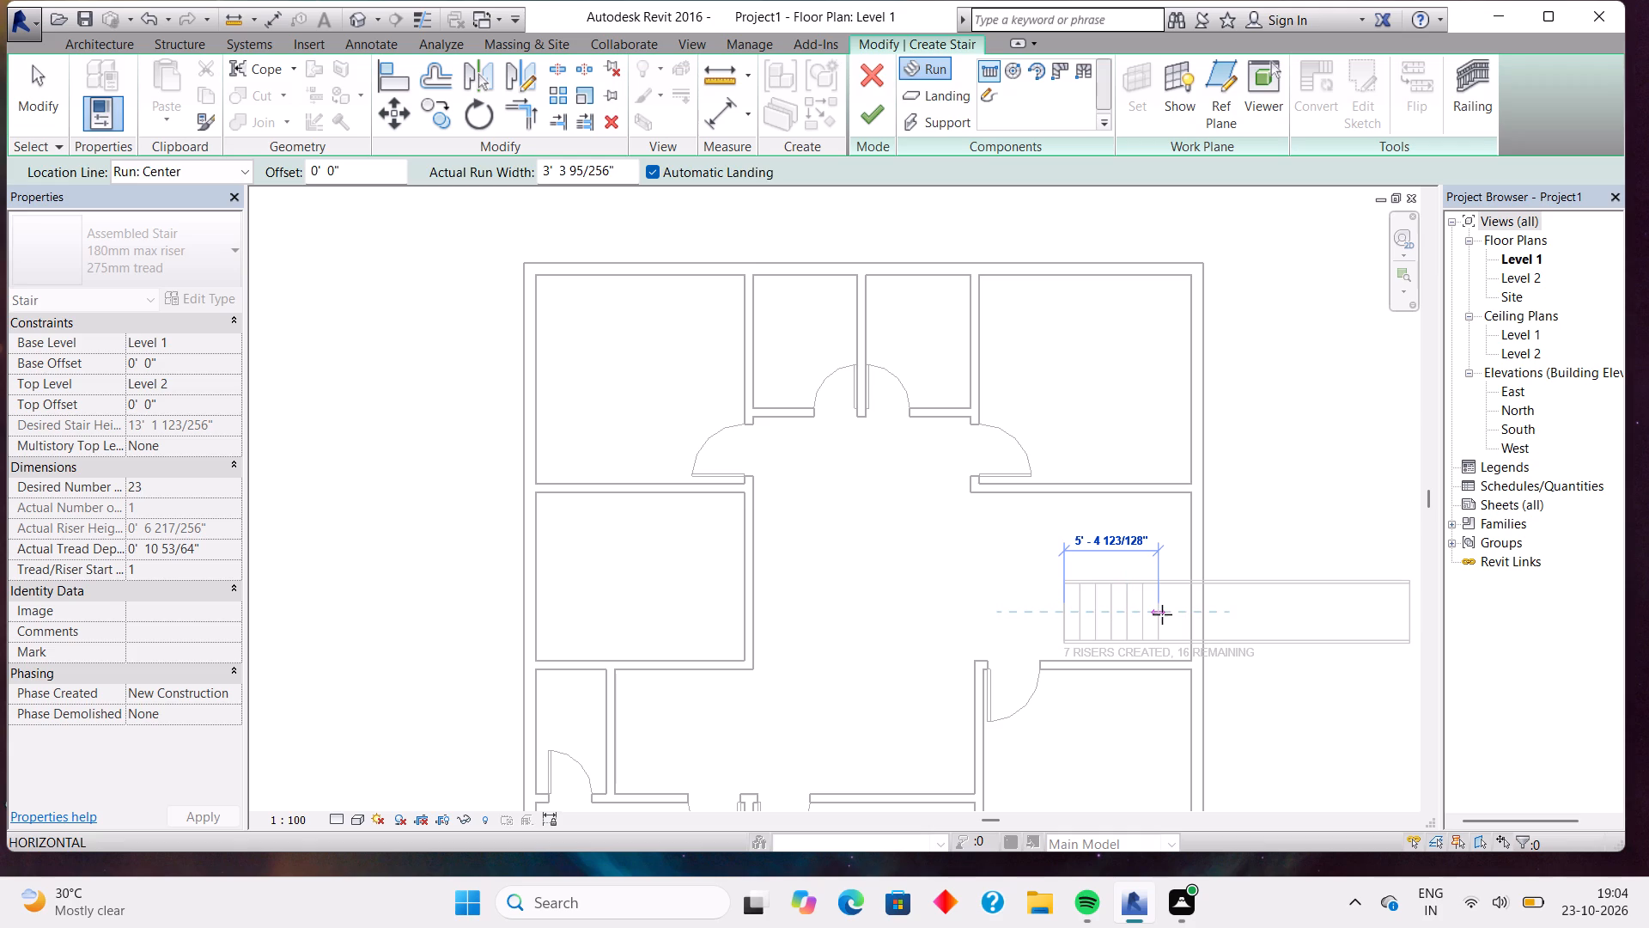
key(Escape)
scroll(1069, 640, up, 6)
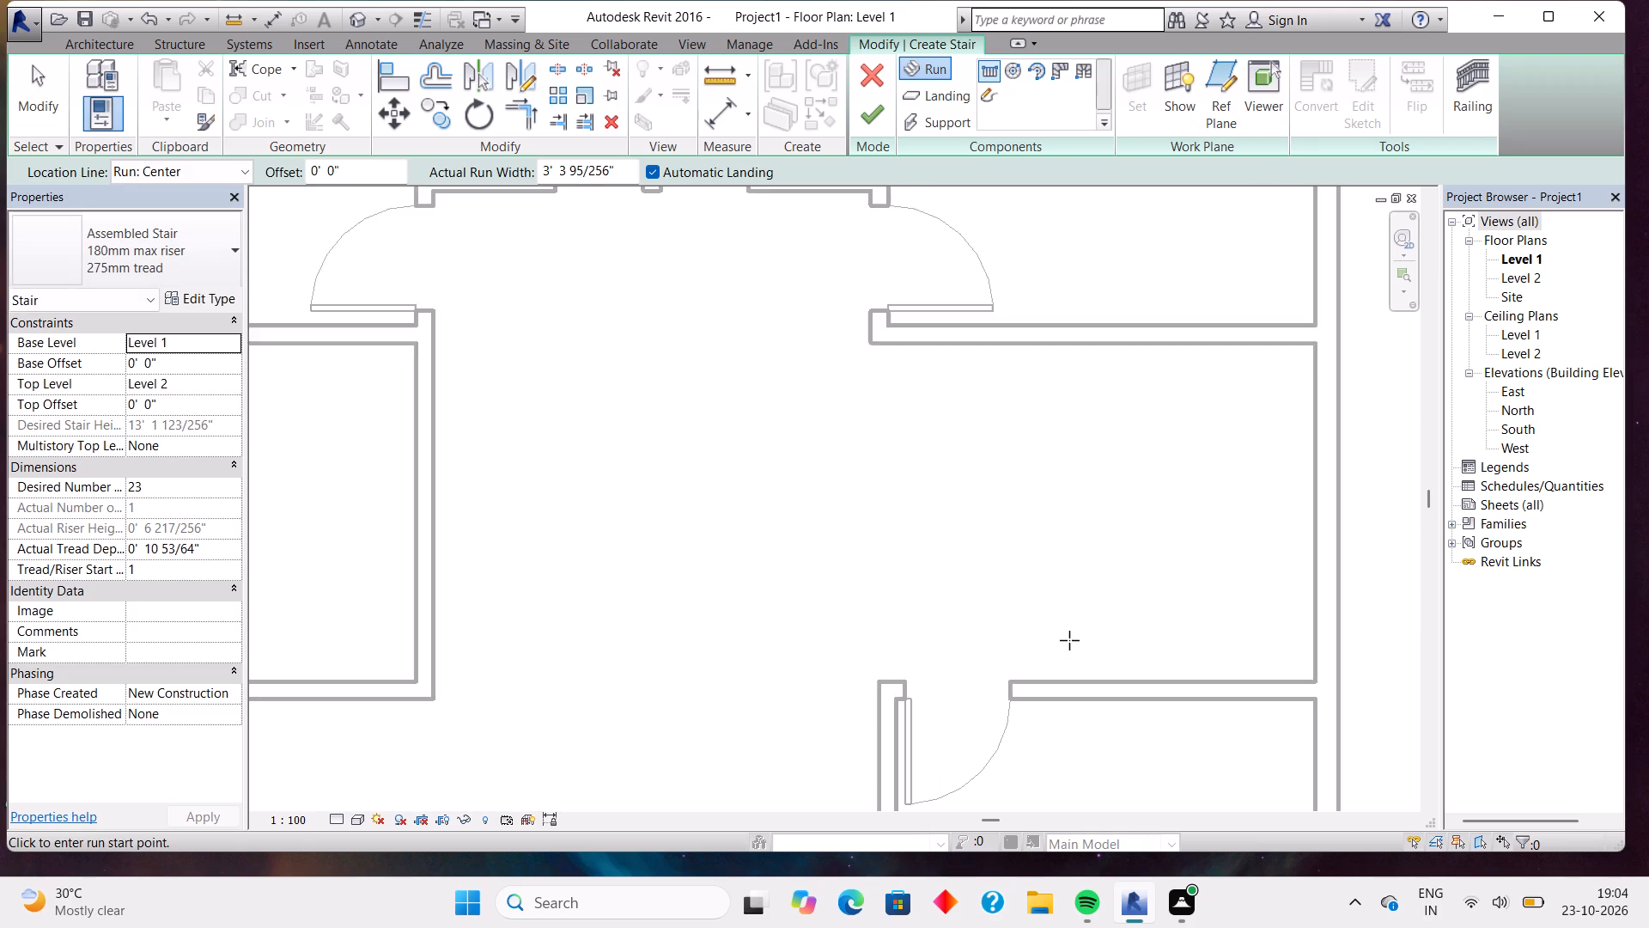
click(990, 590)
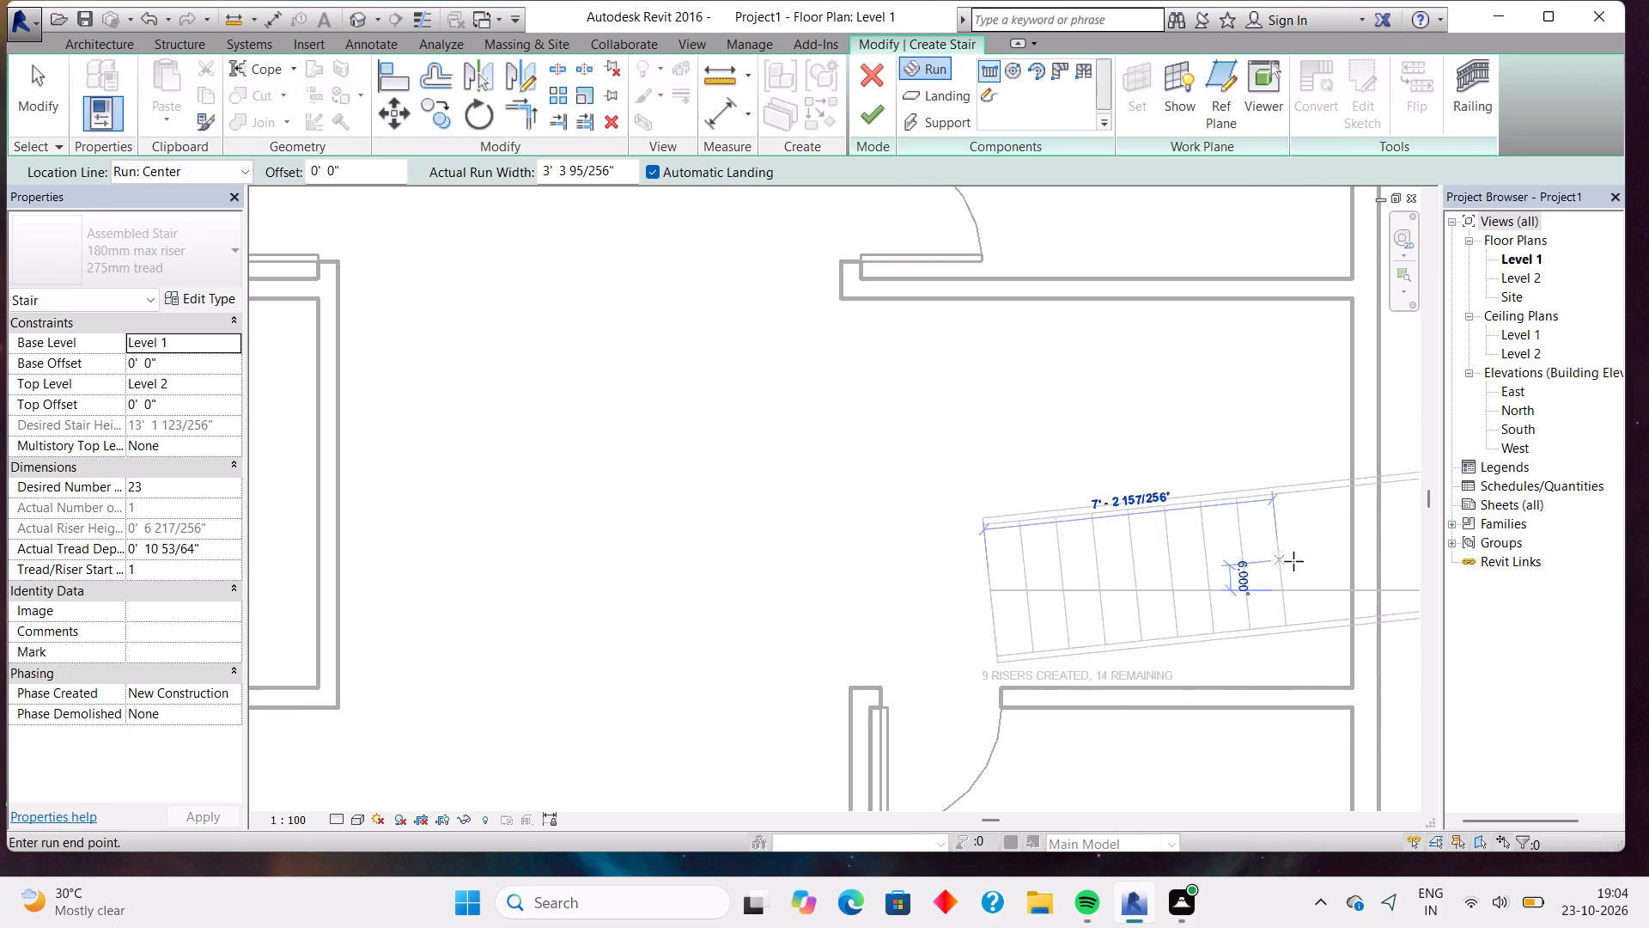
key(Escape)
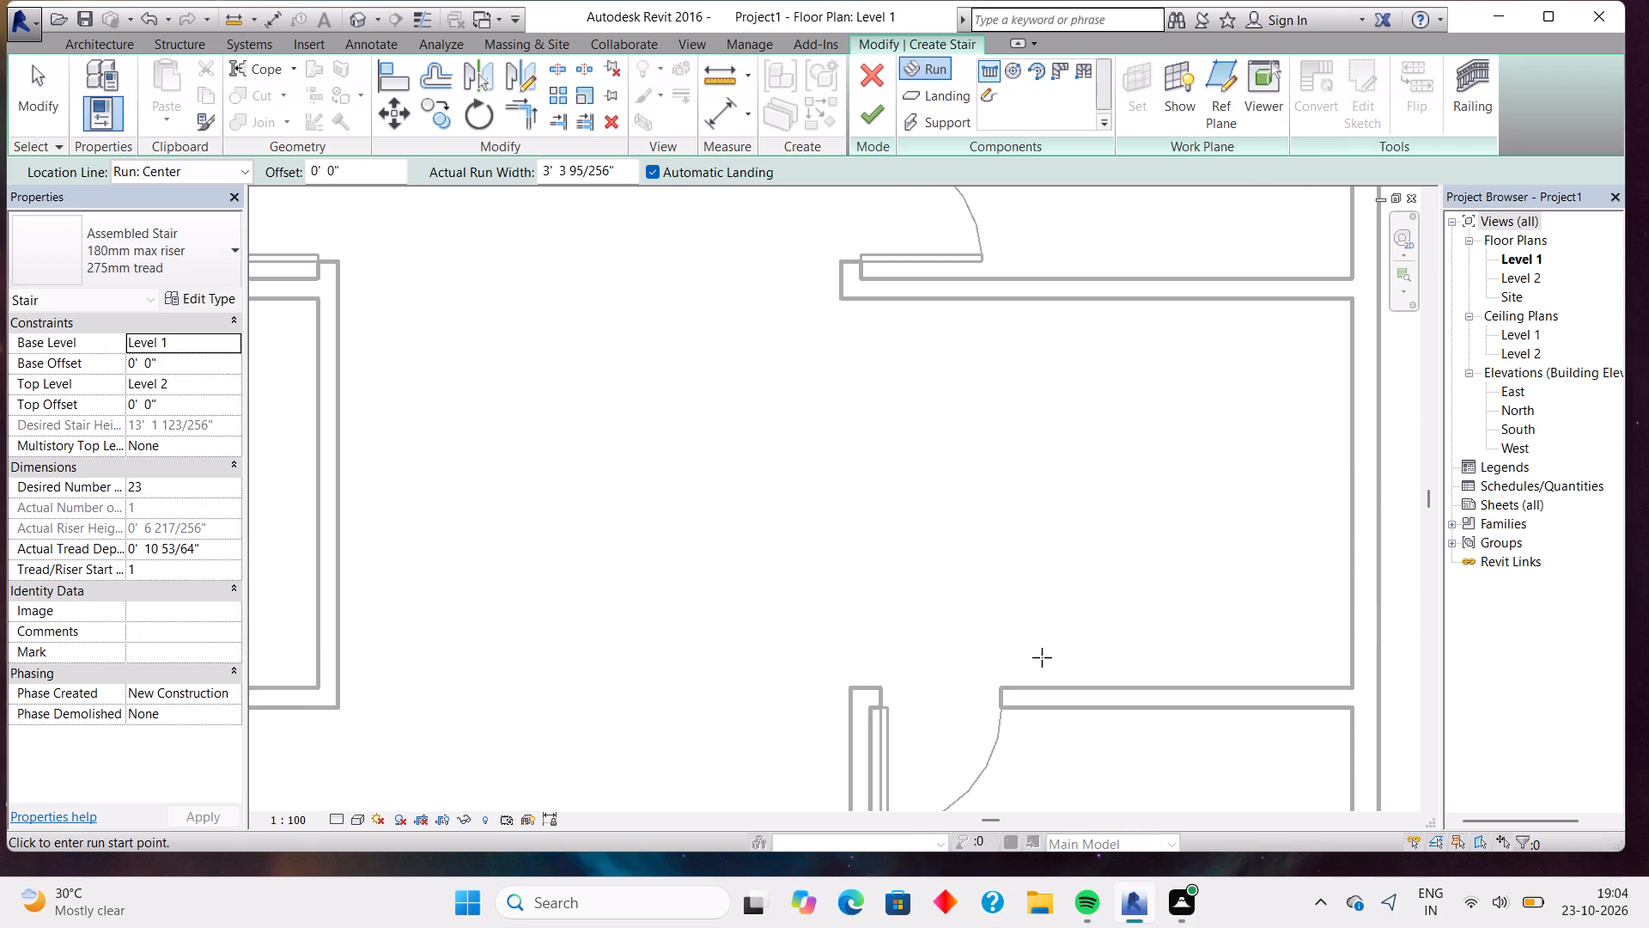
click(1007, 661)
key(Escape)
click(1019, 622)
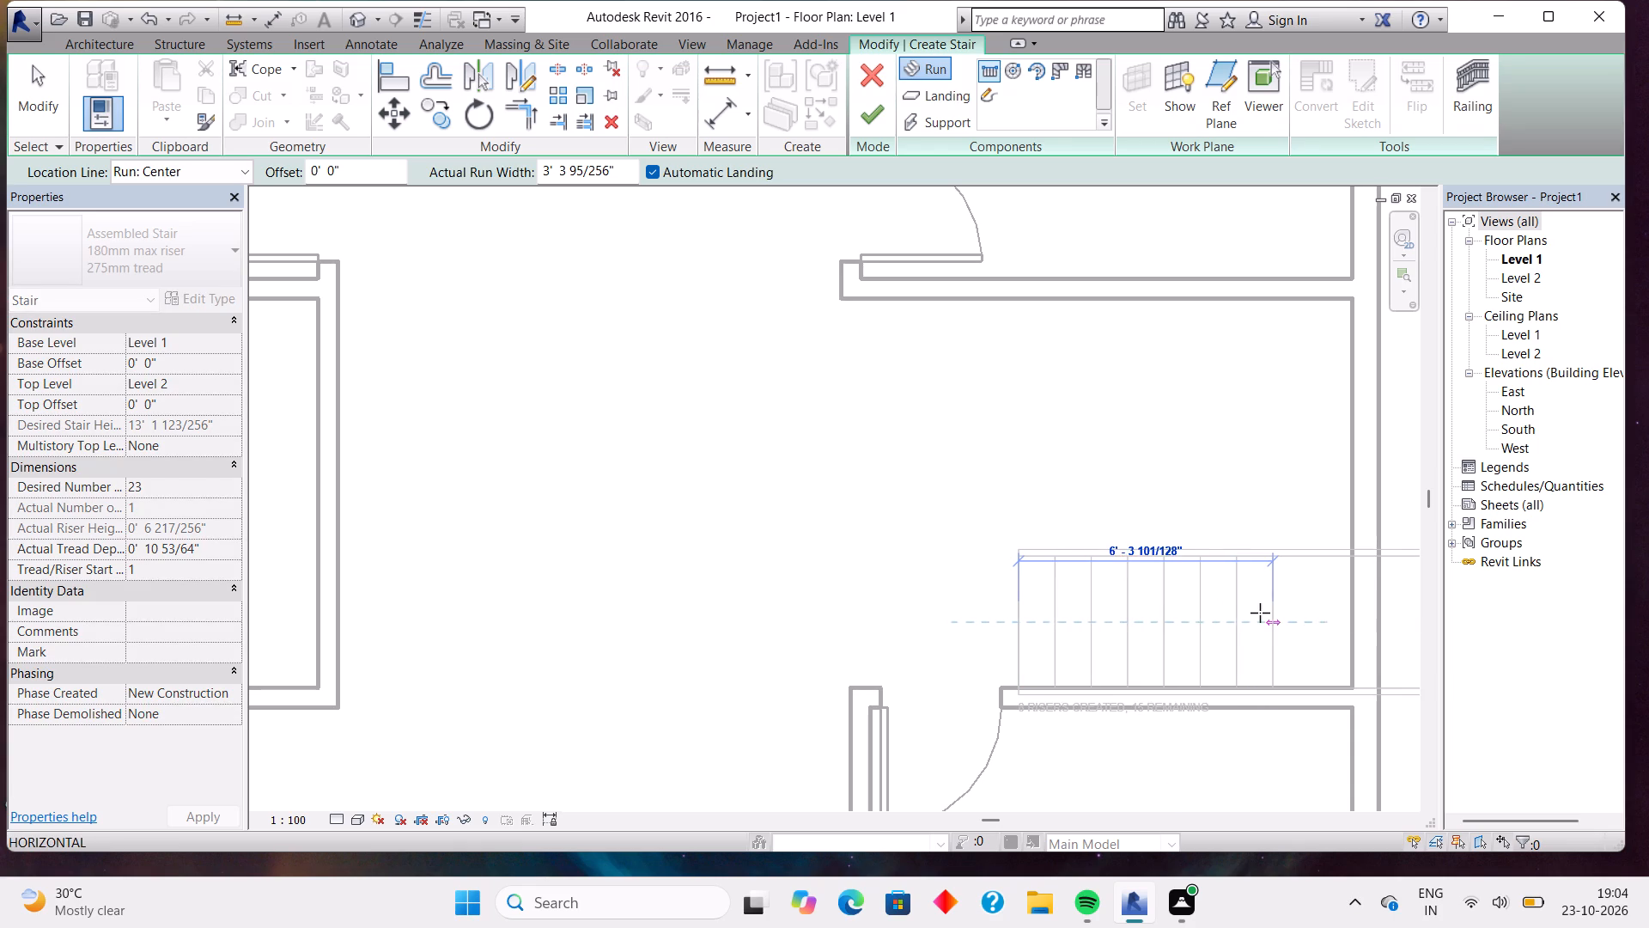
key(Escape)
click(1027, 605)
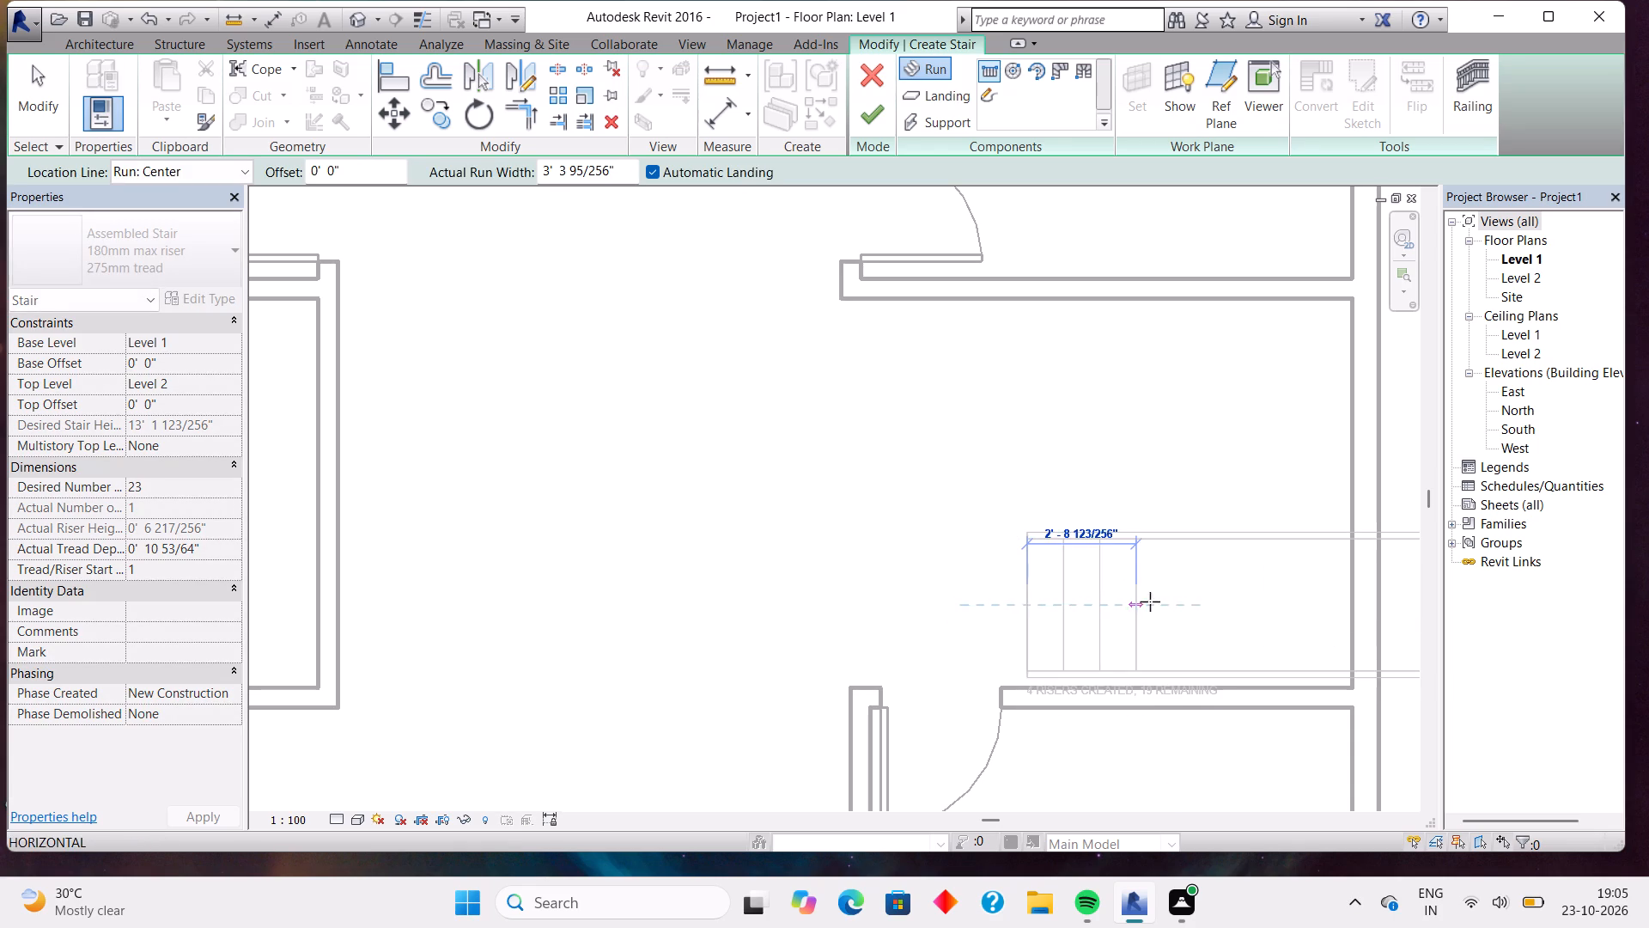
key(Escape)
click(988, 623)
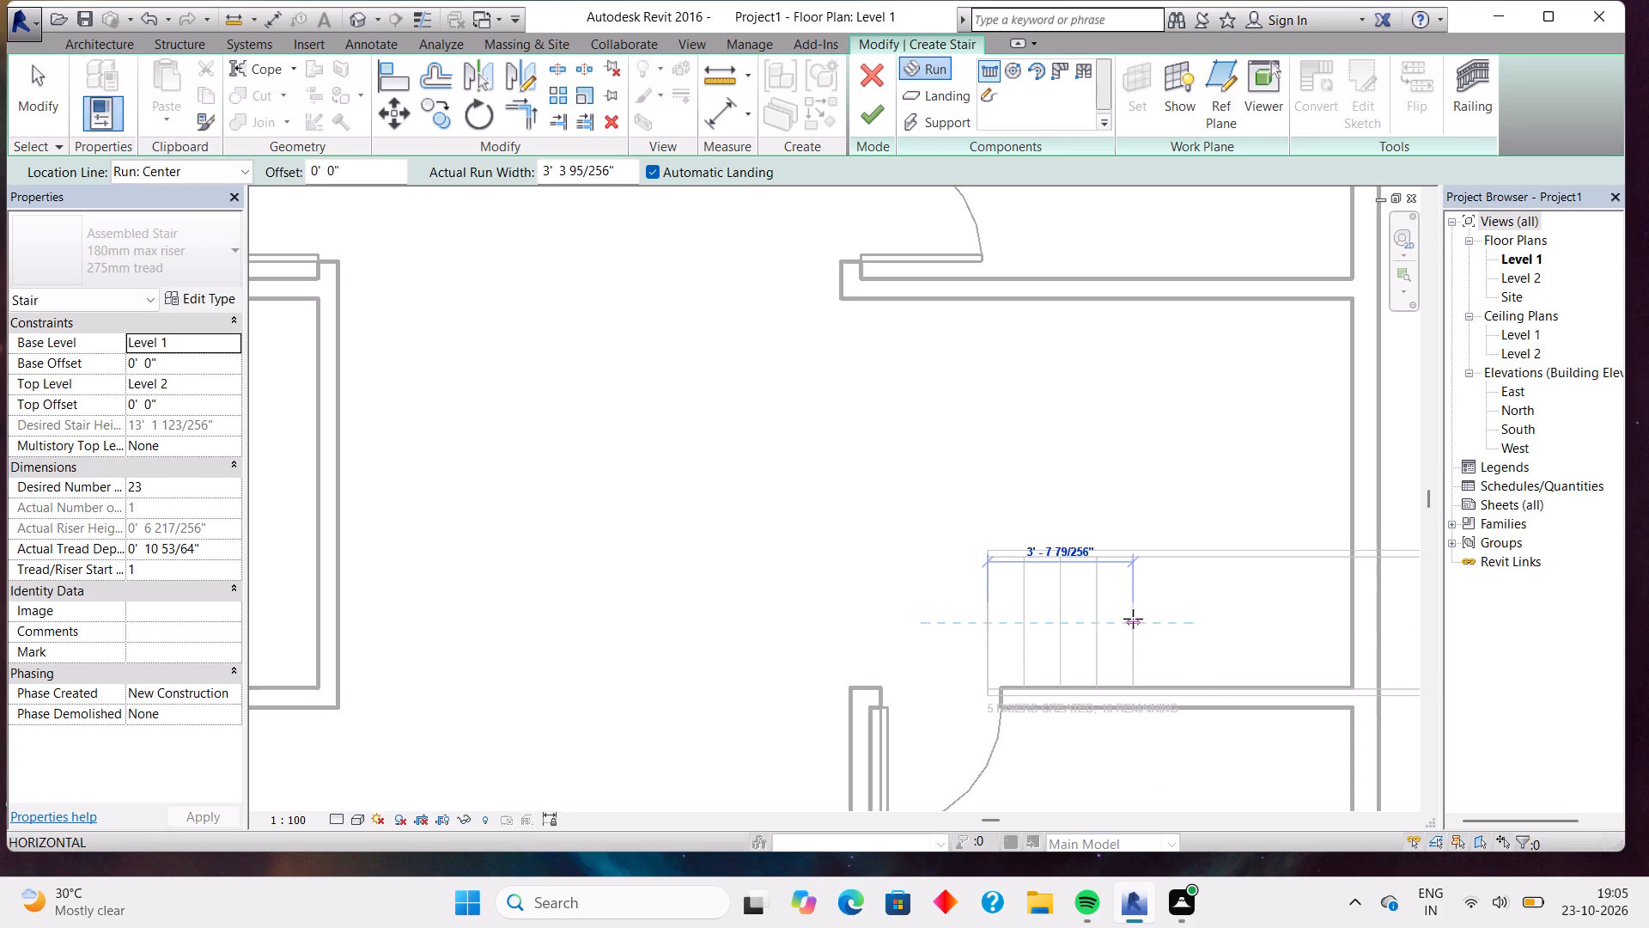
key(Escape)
Sketch a U-shaped stair in the east bay: a 7-riser run eastward about 5'-5" long, returning westward with 9 risers about 7'-3" long.
click(1017, 610)
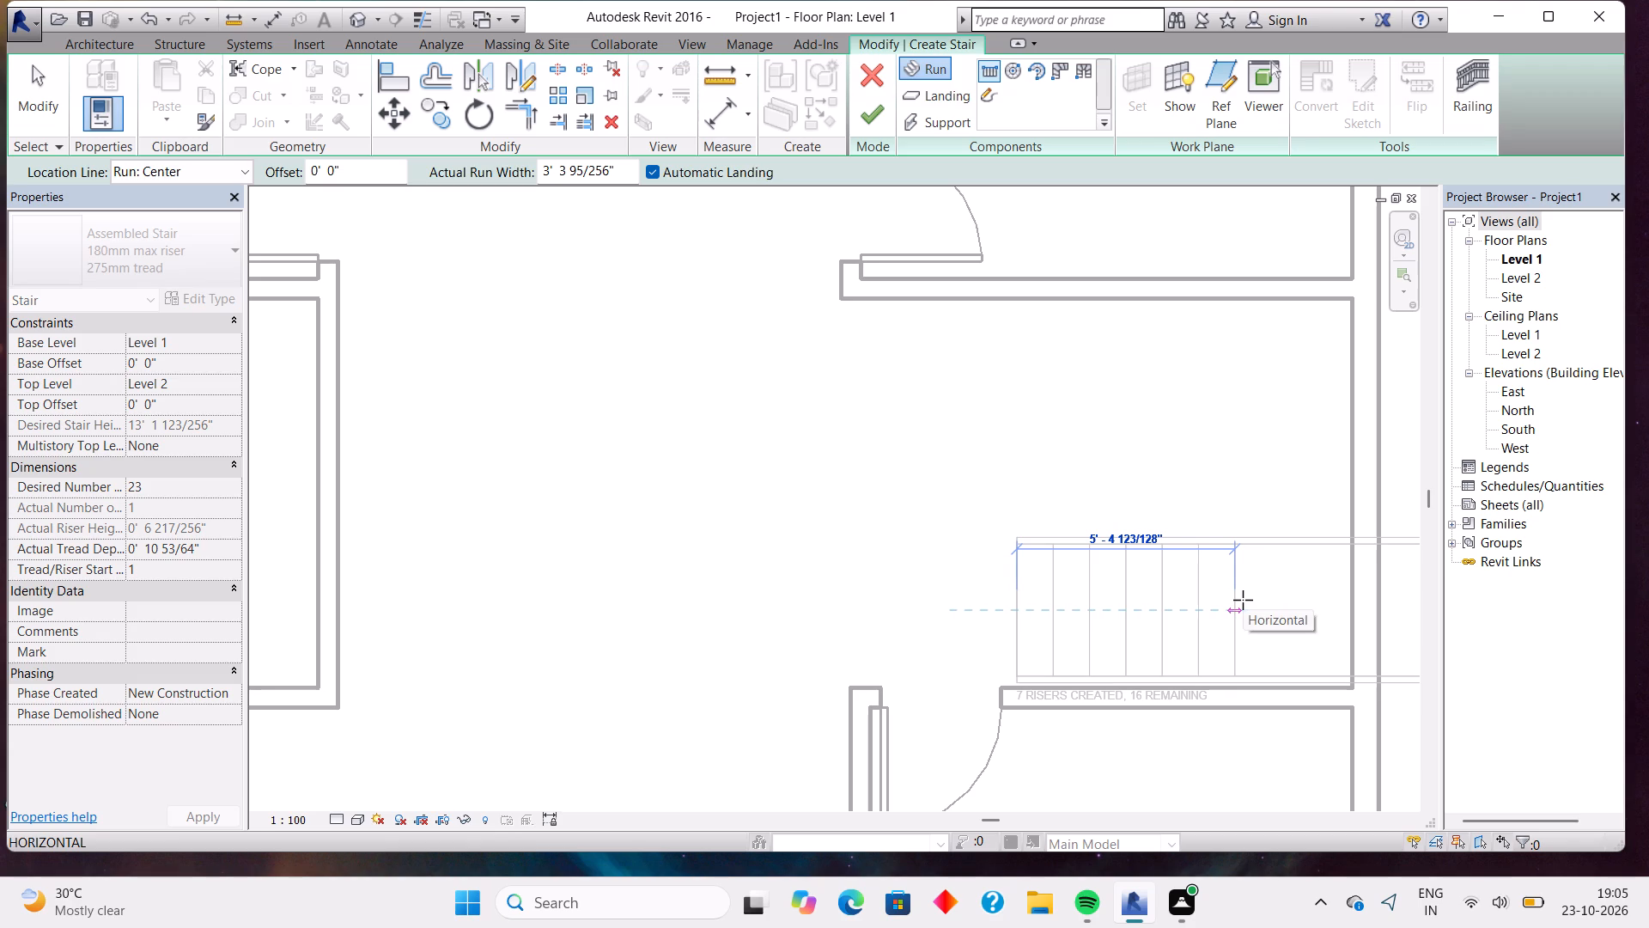
click(1243, 600)
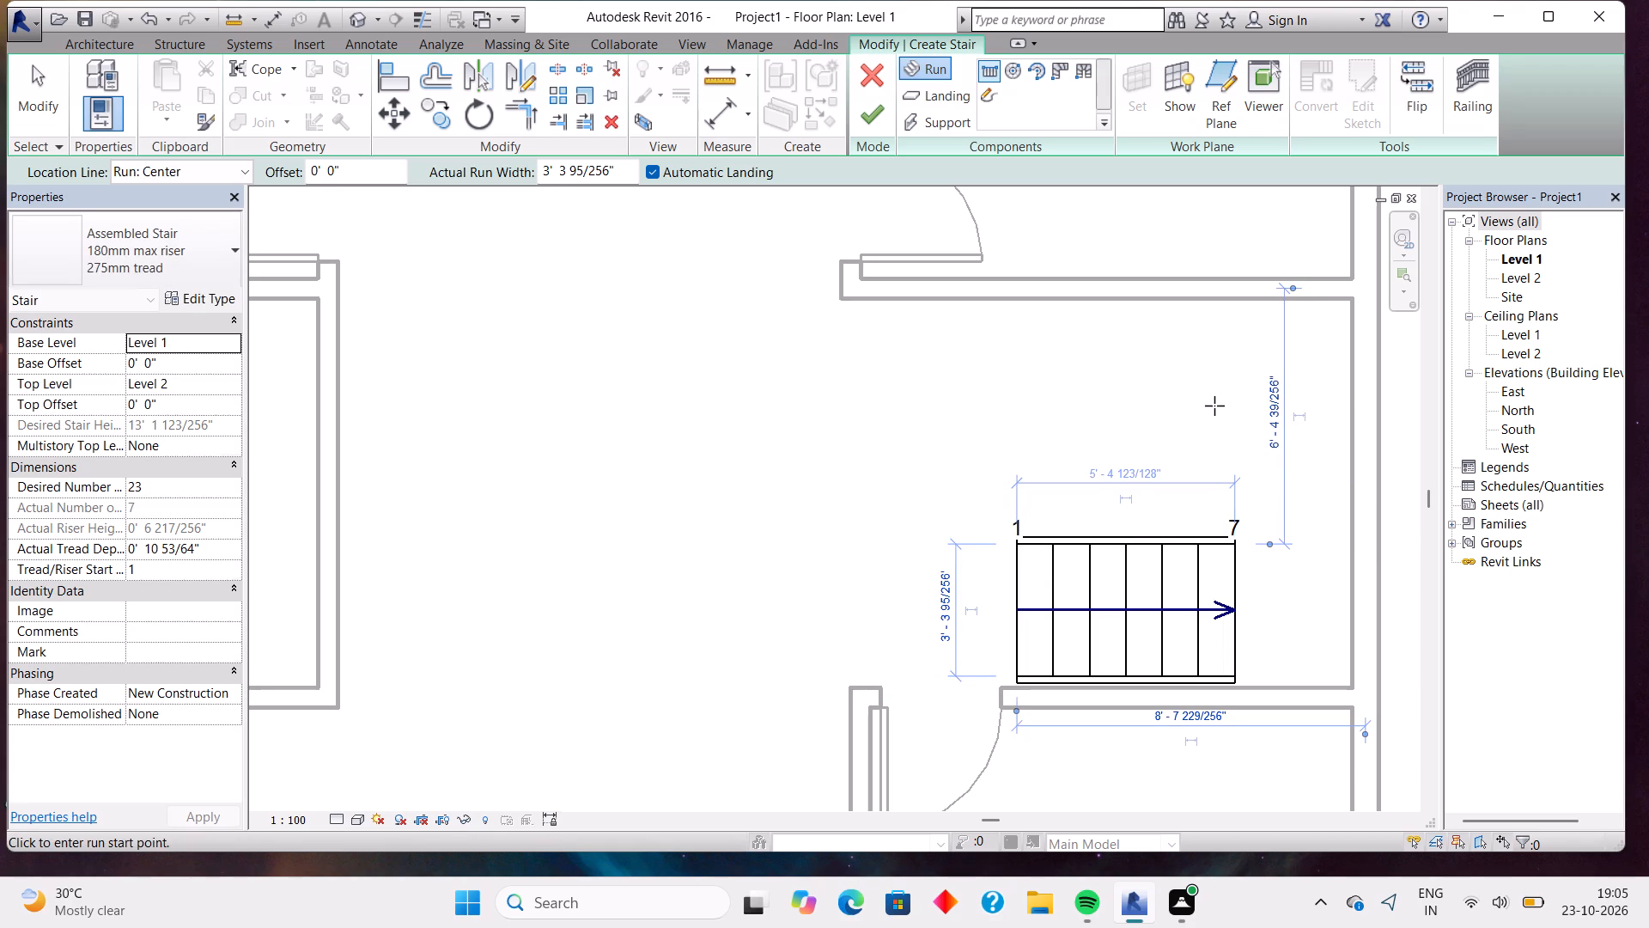
click(1214, 406)
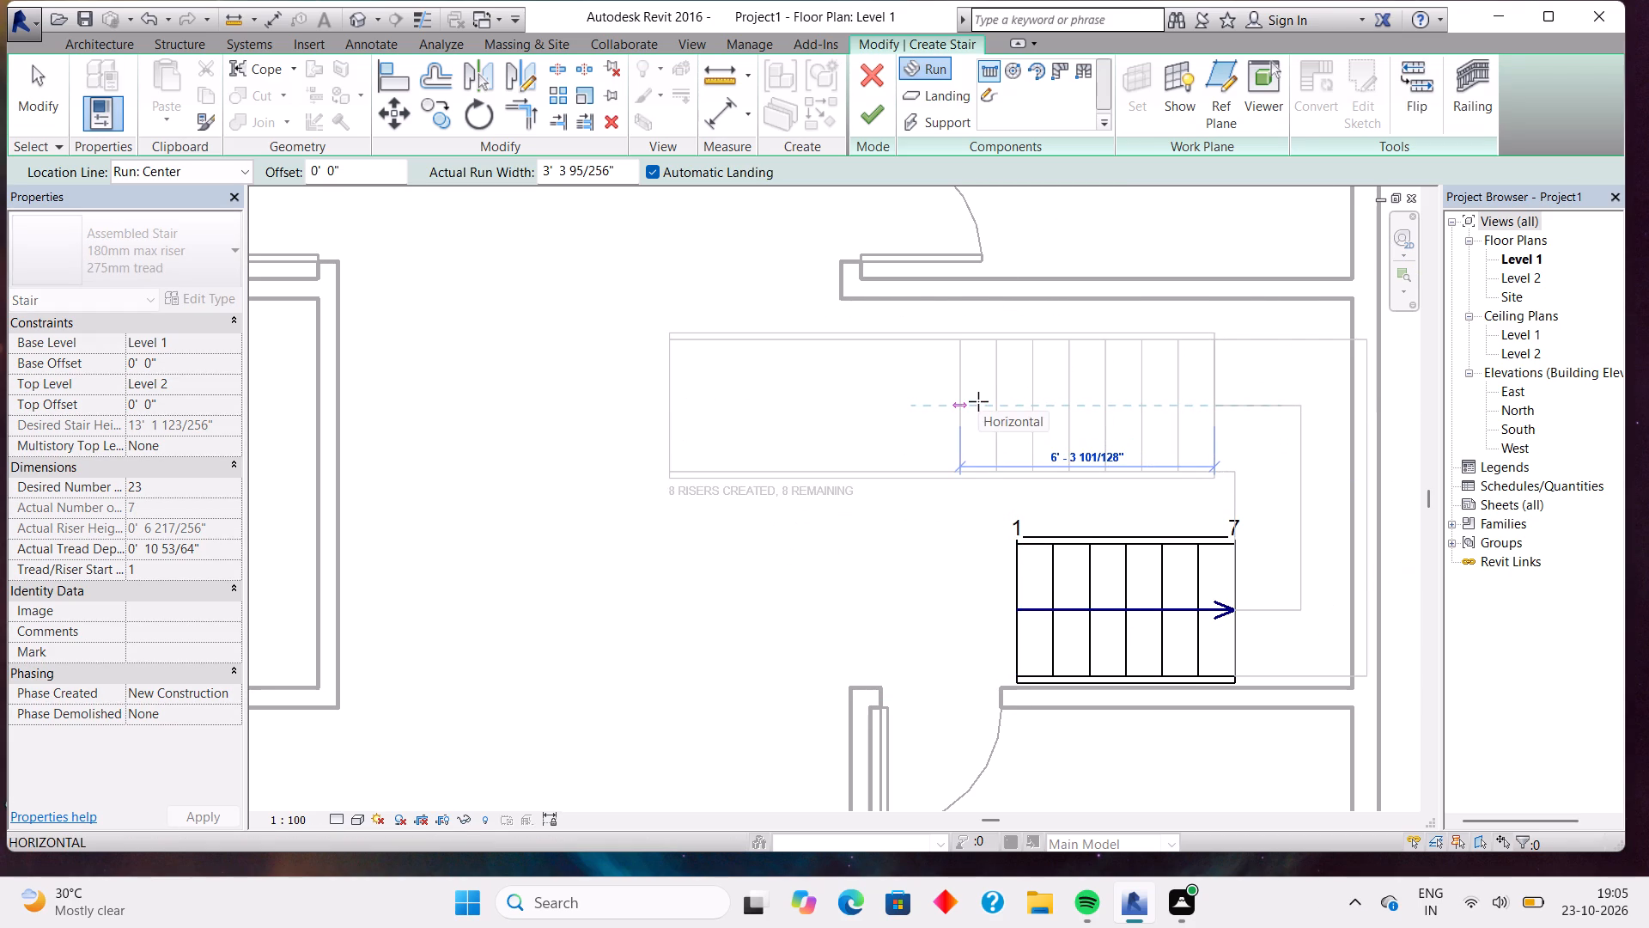
click(925, 398)
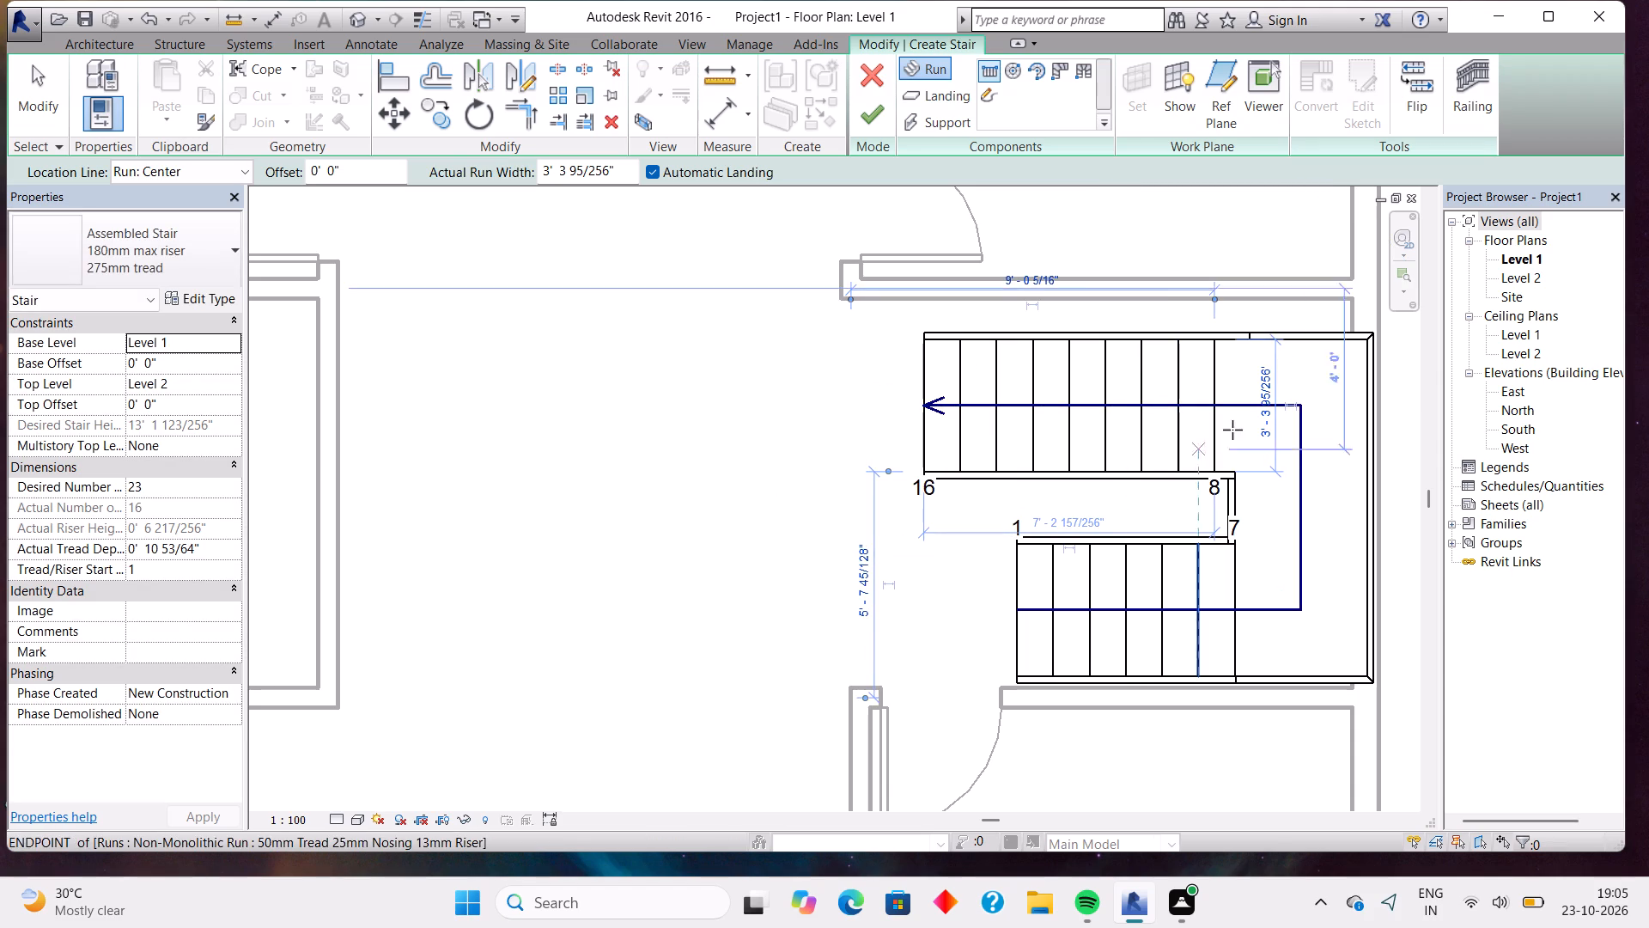
key(Escape)
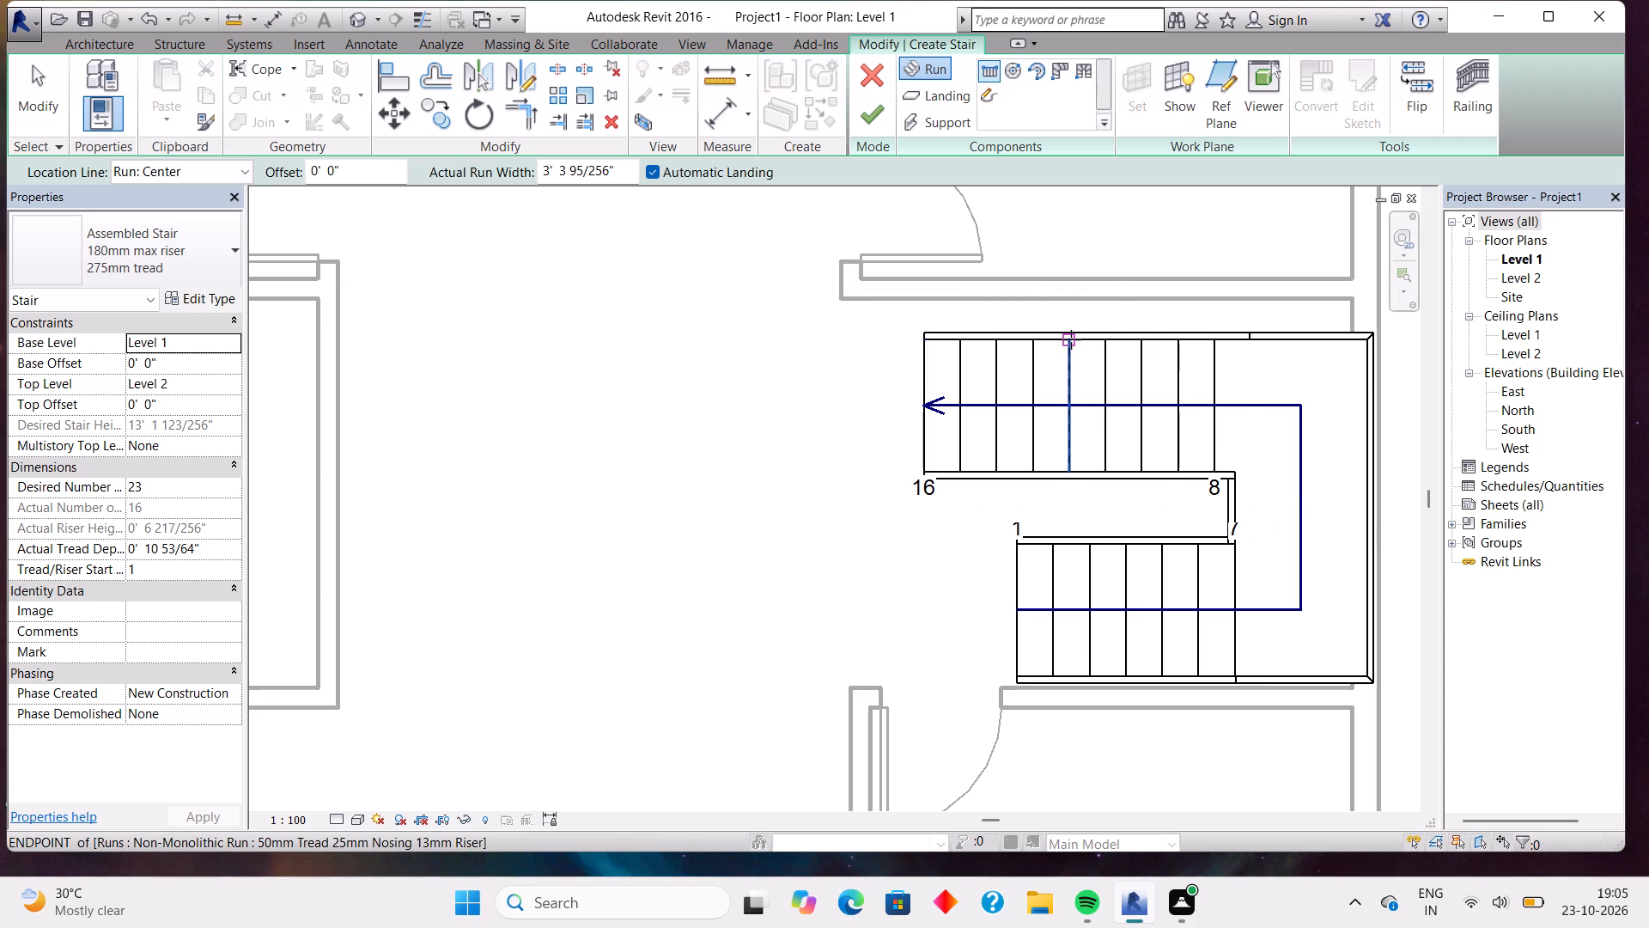
key(Escape)
key(Escape)
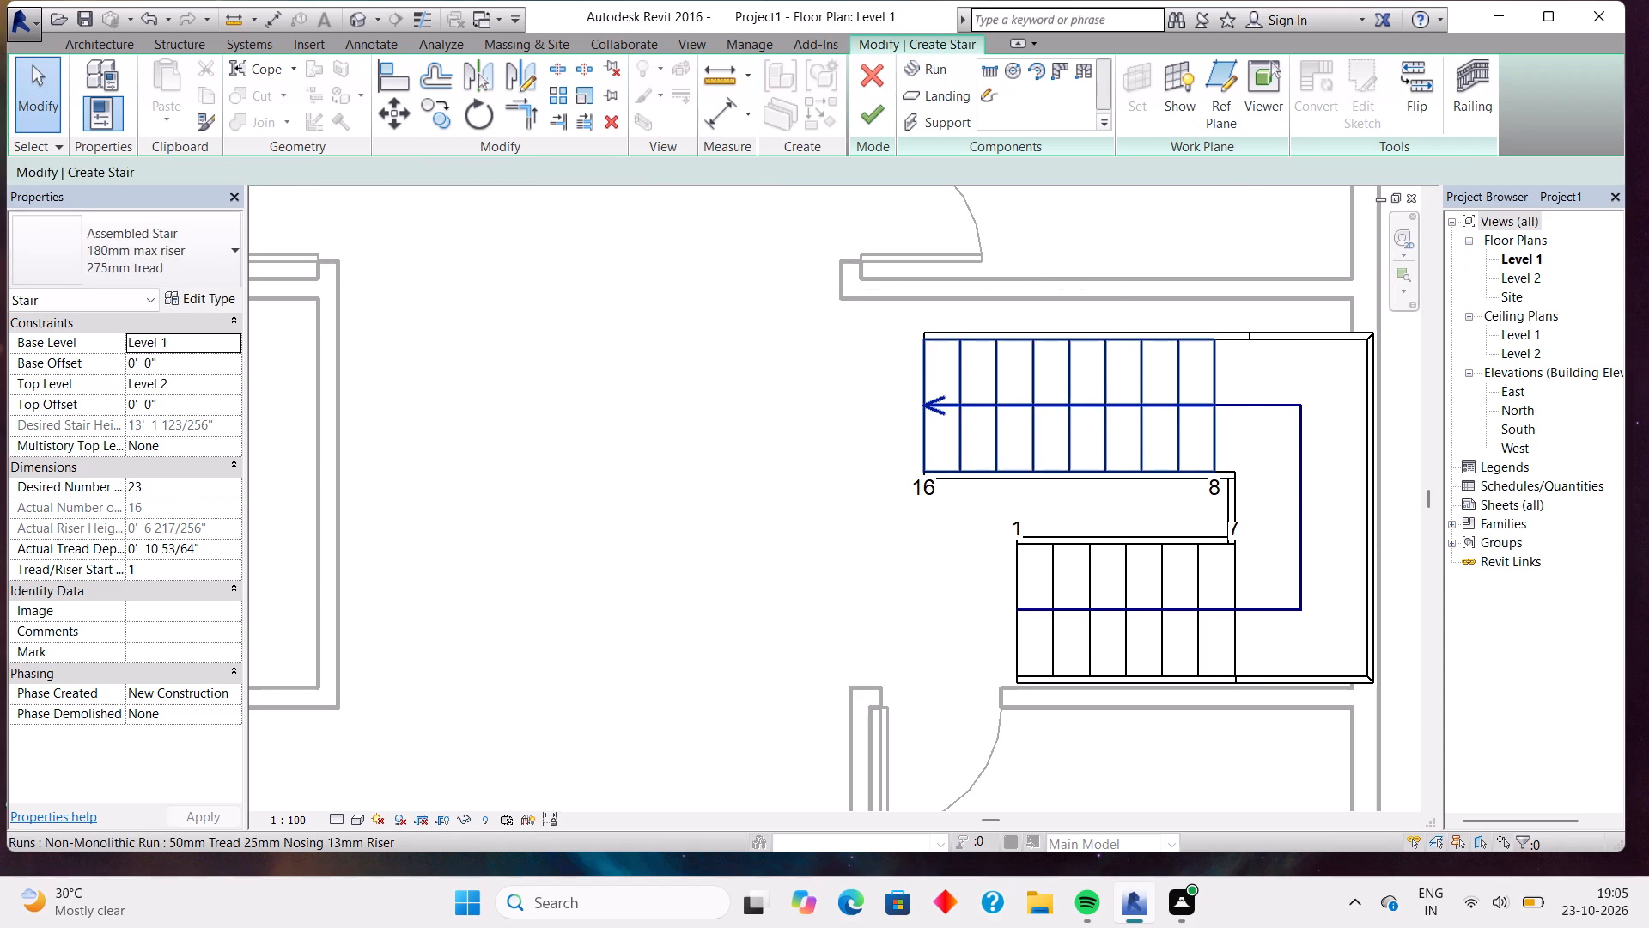
Widen the stair's upper (north) run northward to about 3'-10".
click(1071, 339)
drag(1066, 326, 1067, 316)
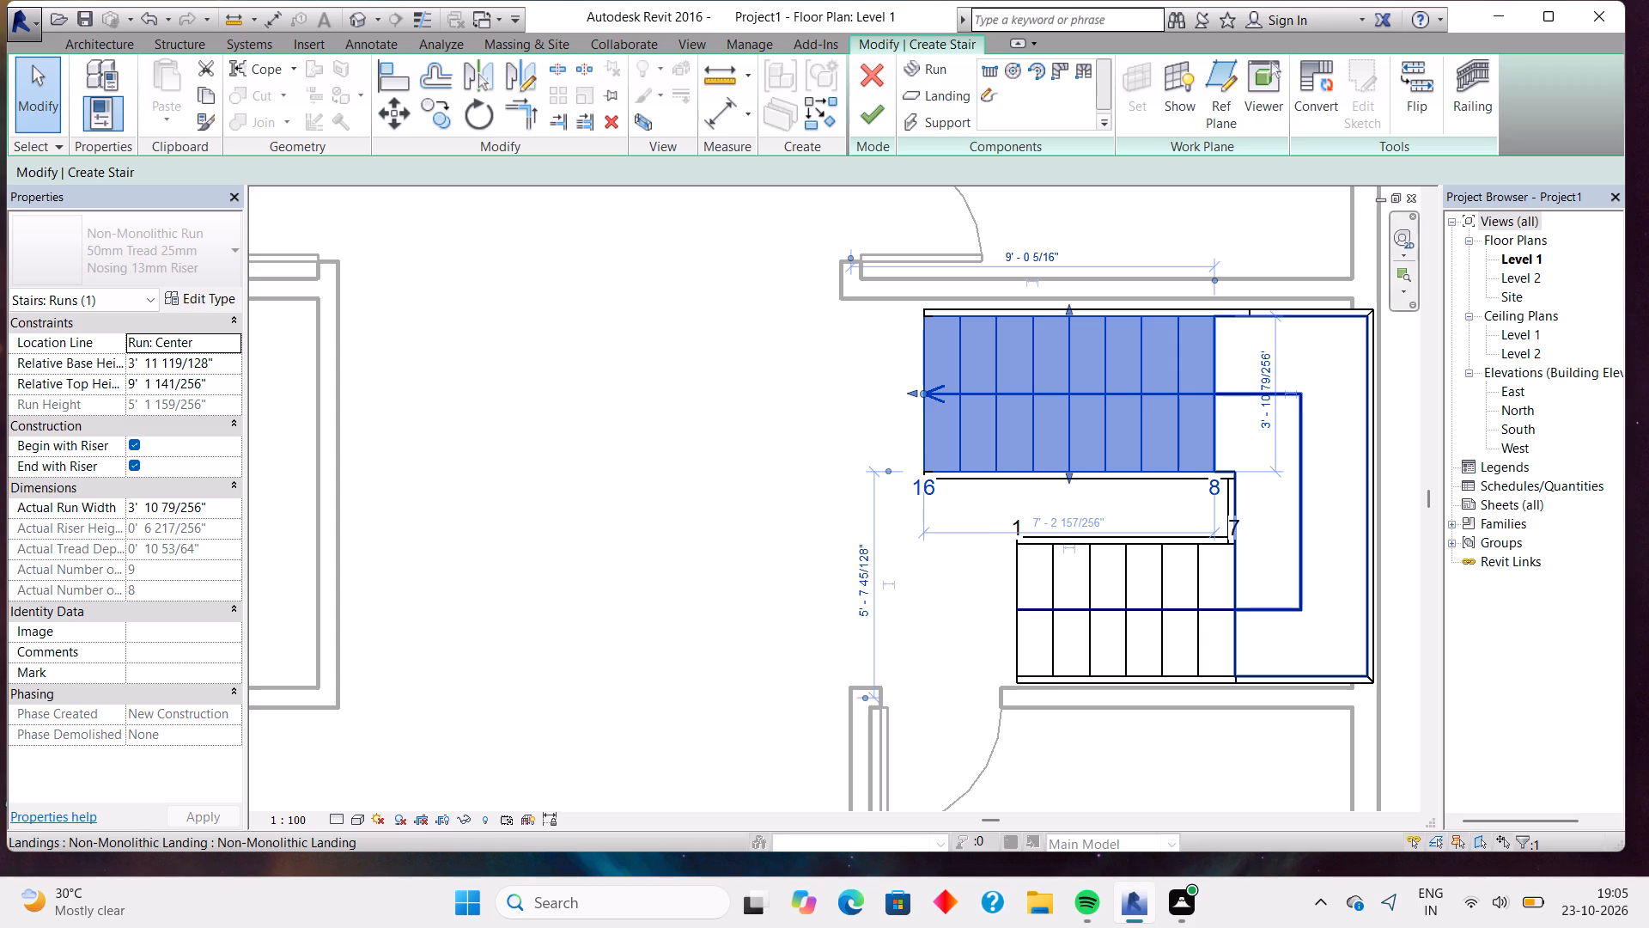
Nudge the landing with its runs west to the exterior wall's inner face, and slightly north against the bay's north wall.
click(1371, 430)
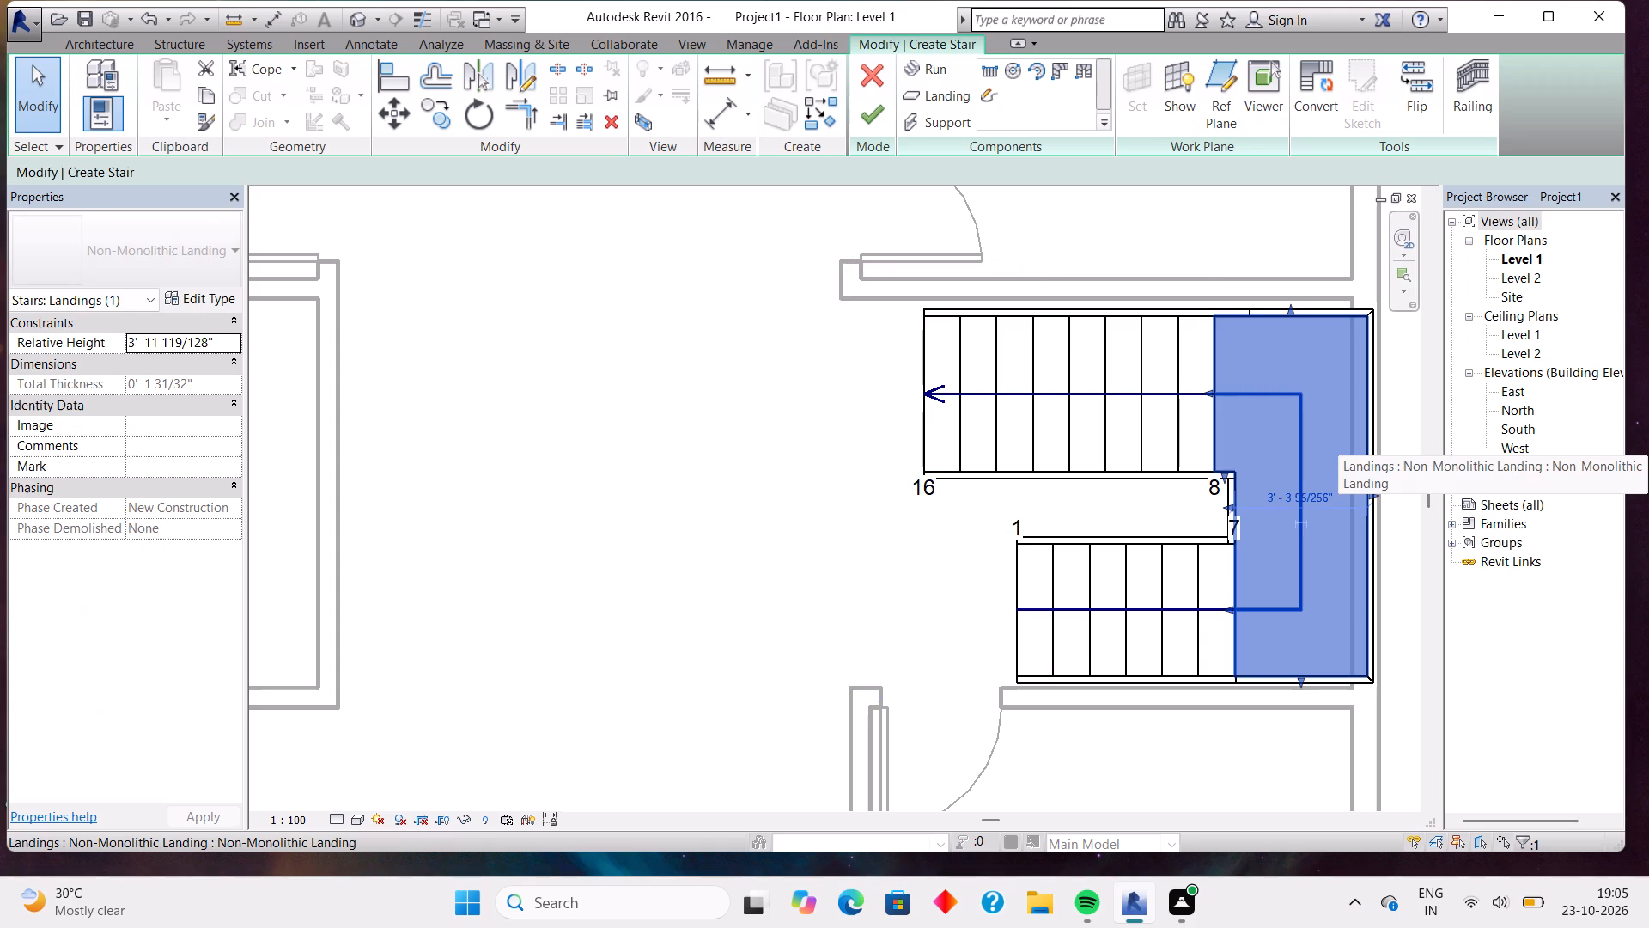
key(Left)
key(Left)
key(Left)
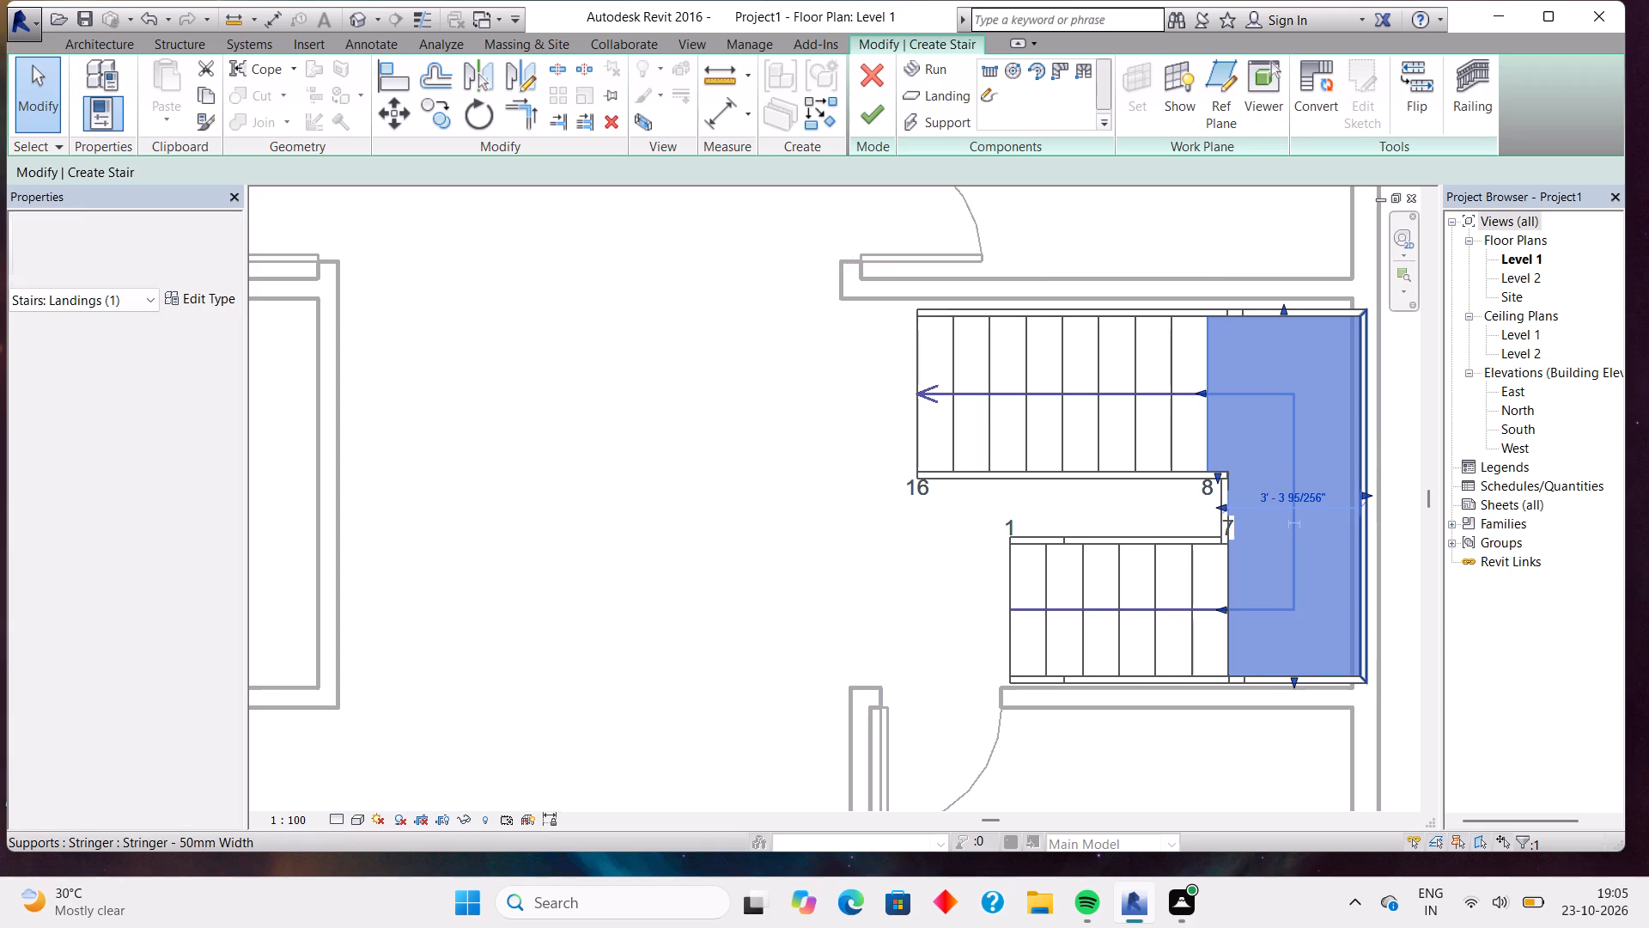
key(Left)
key(Left)
key(Left)
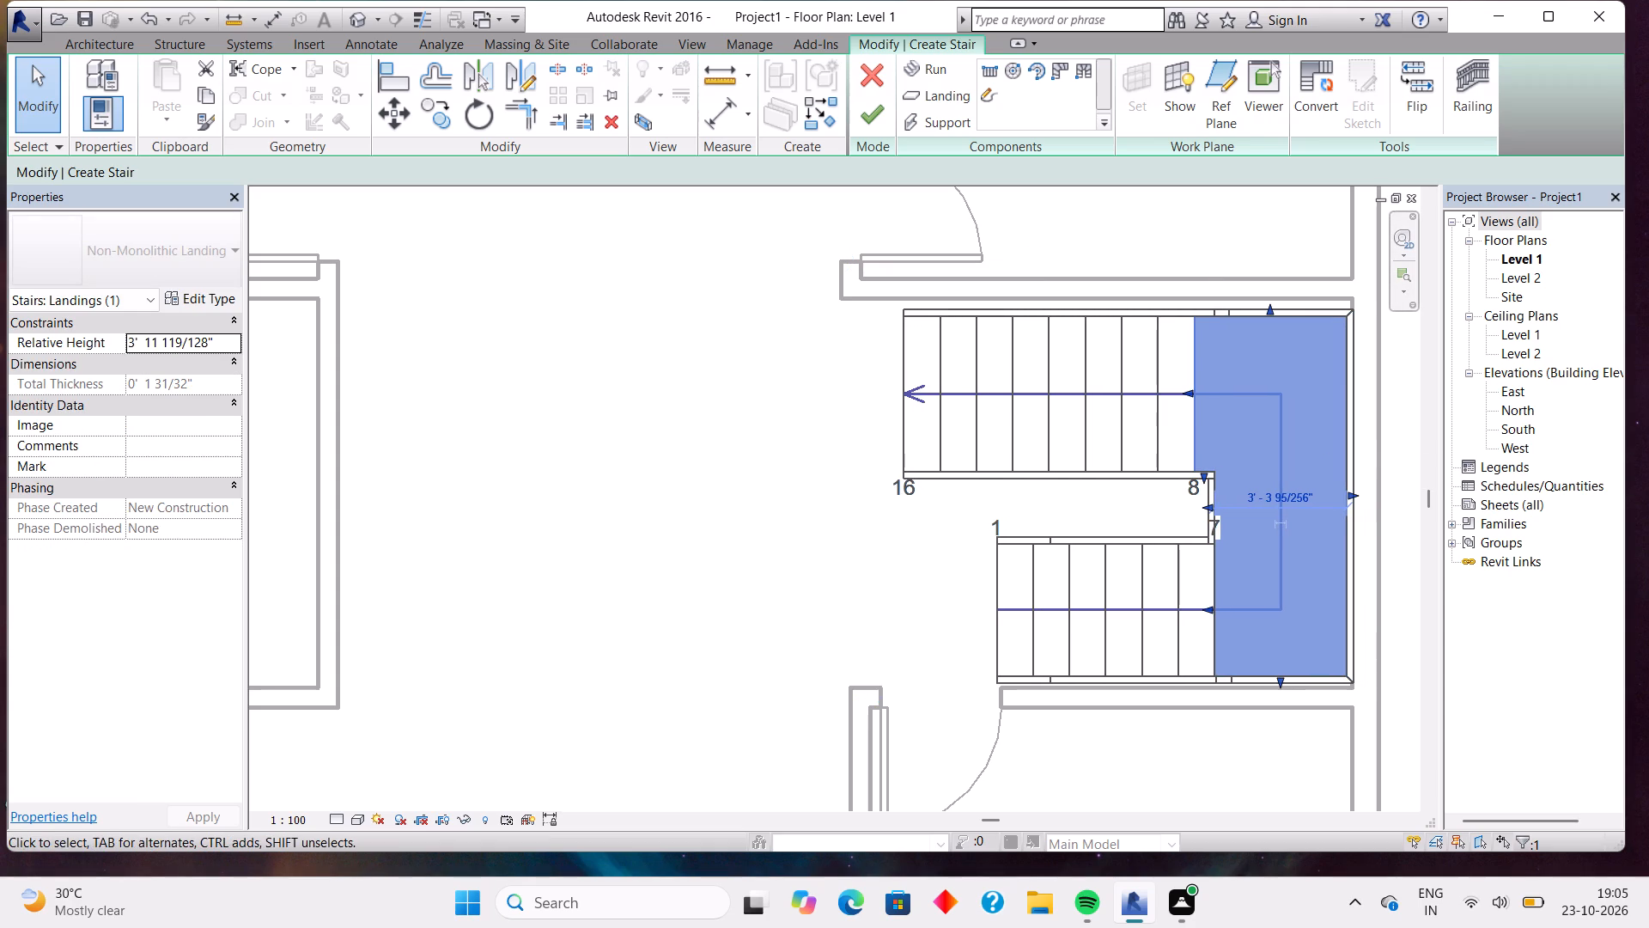
key(Left)
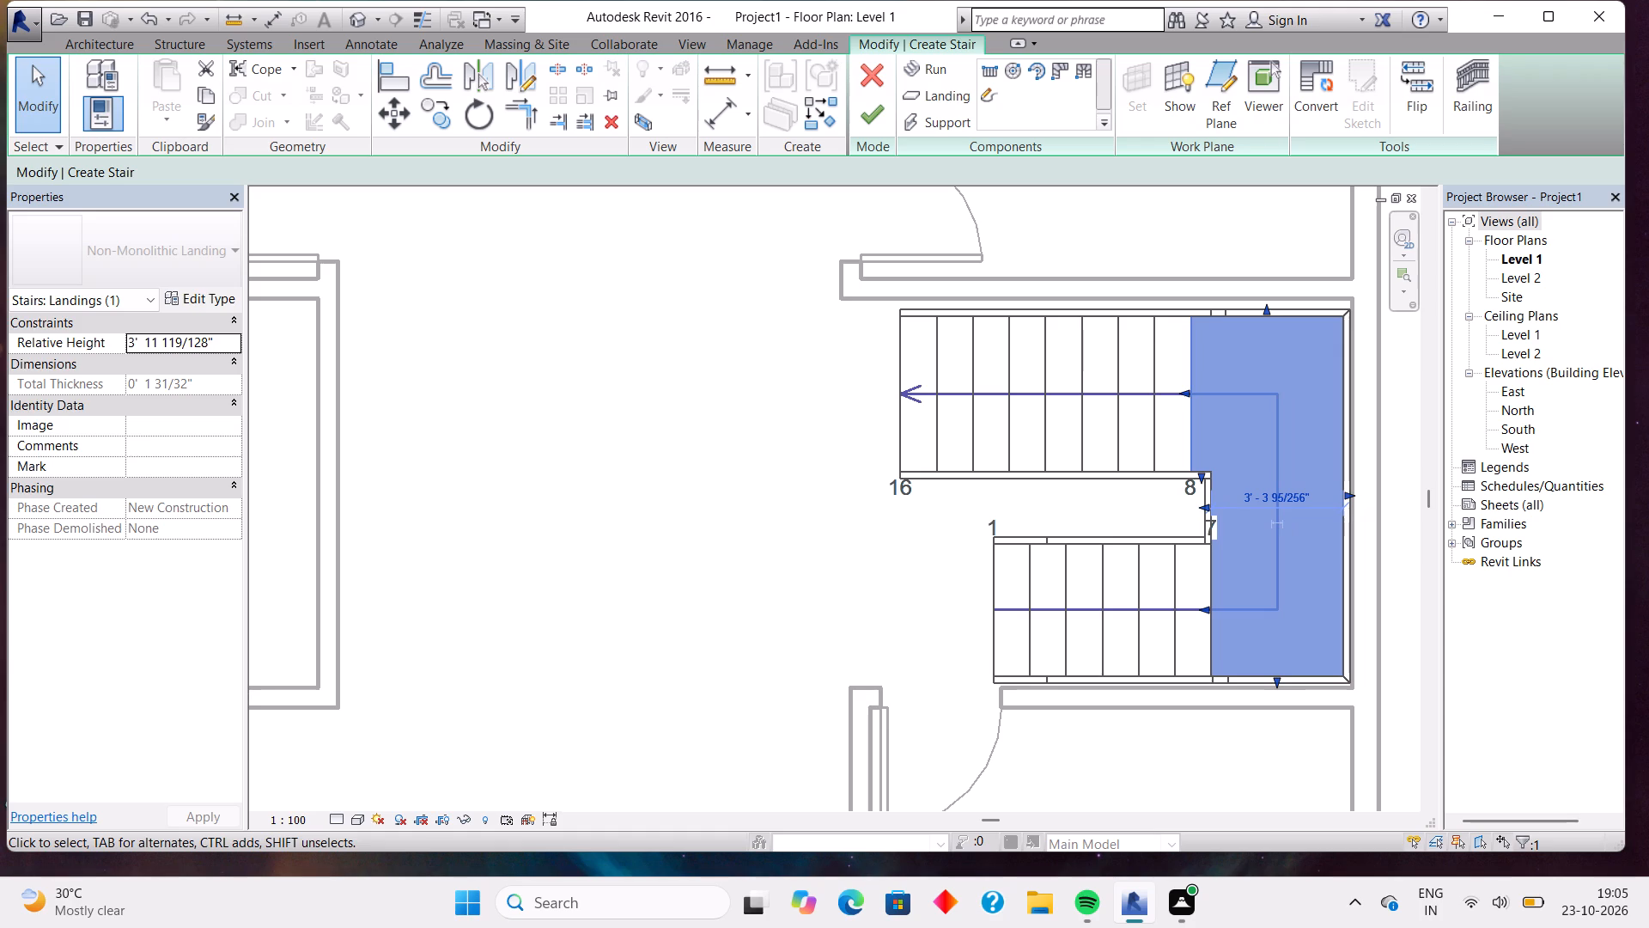
key(Up)
key(Up)
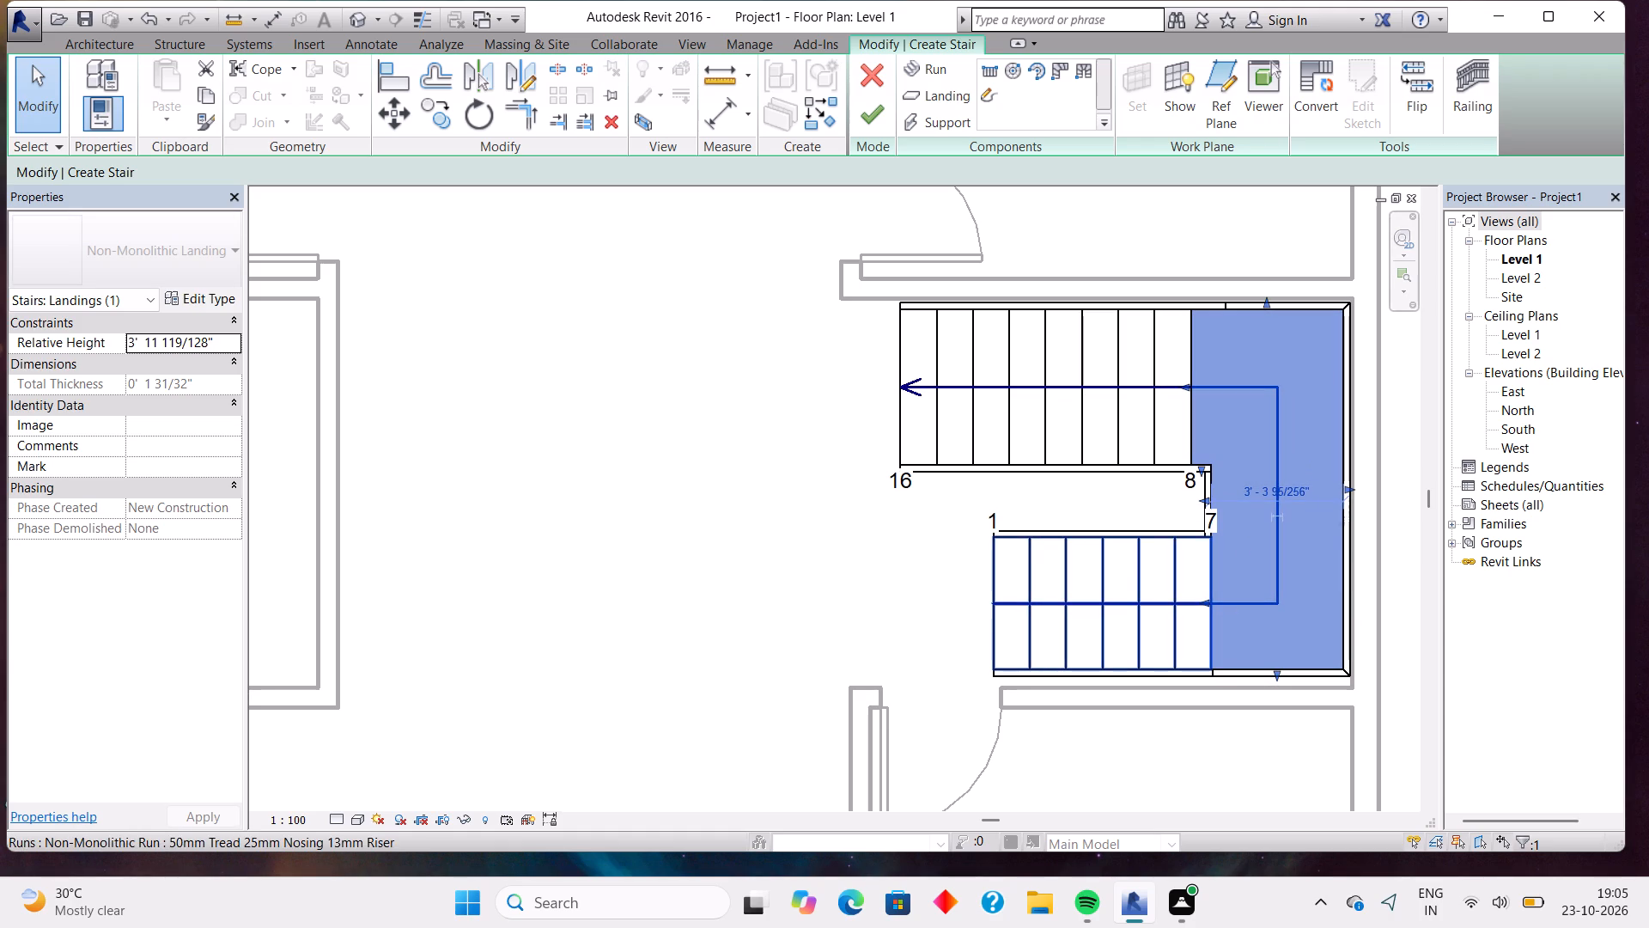
Shorten the stair's south run from its west end by one riser, to about 4'-6" long.
click(1169, 646)
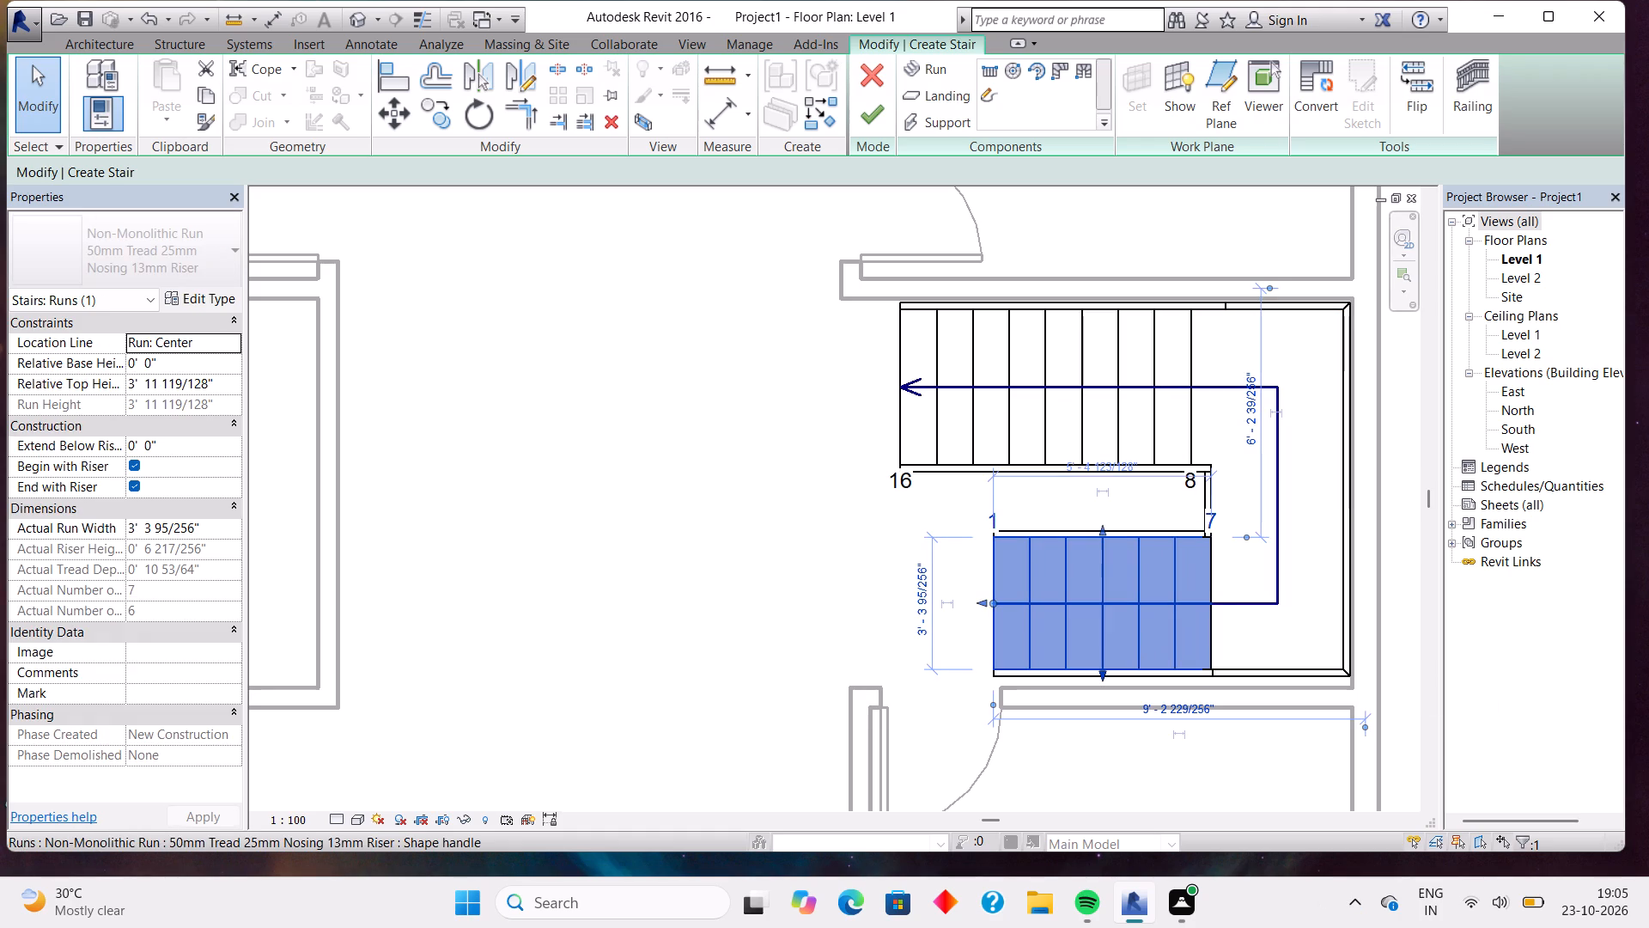
click(1099, 672)
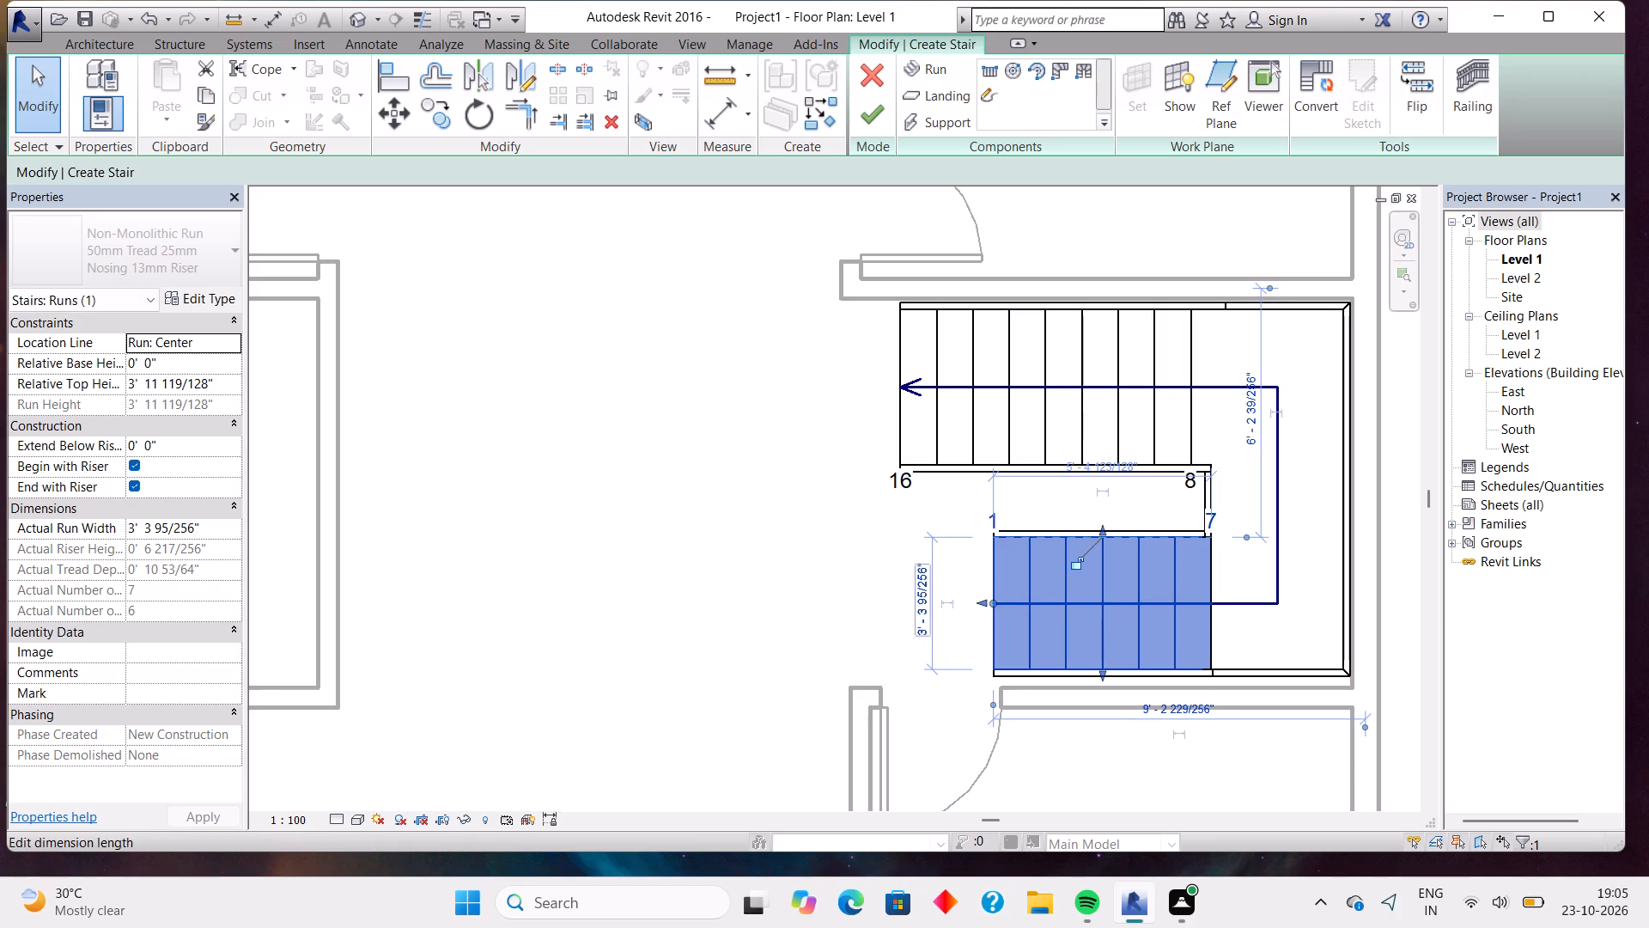
scroll(989, 610, up, 8)
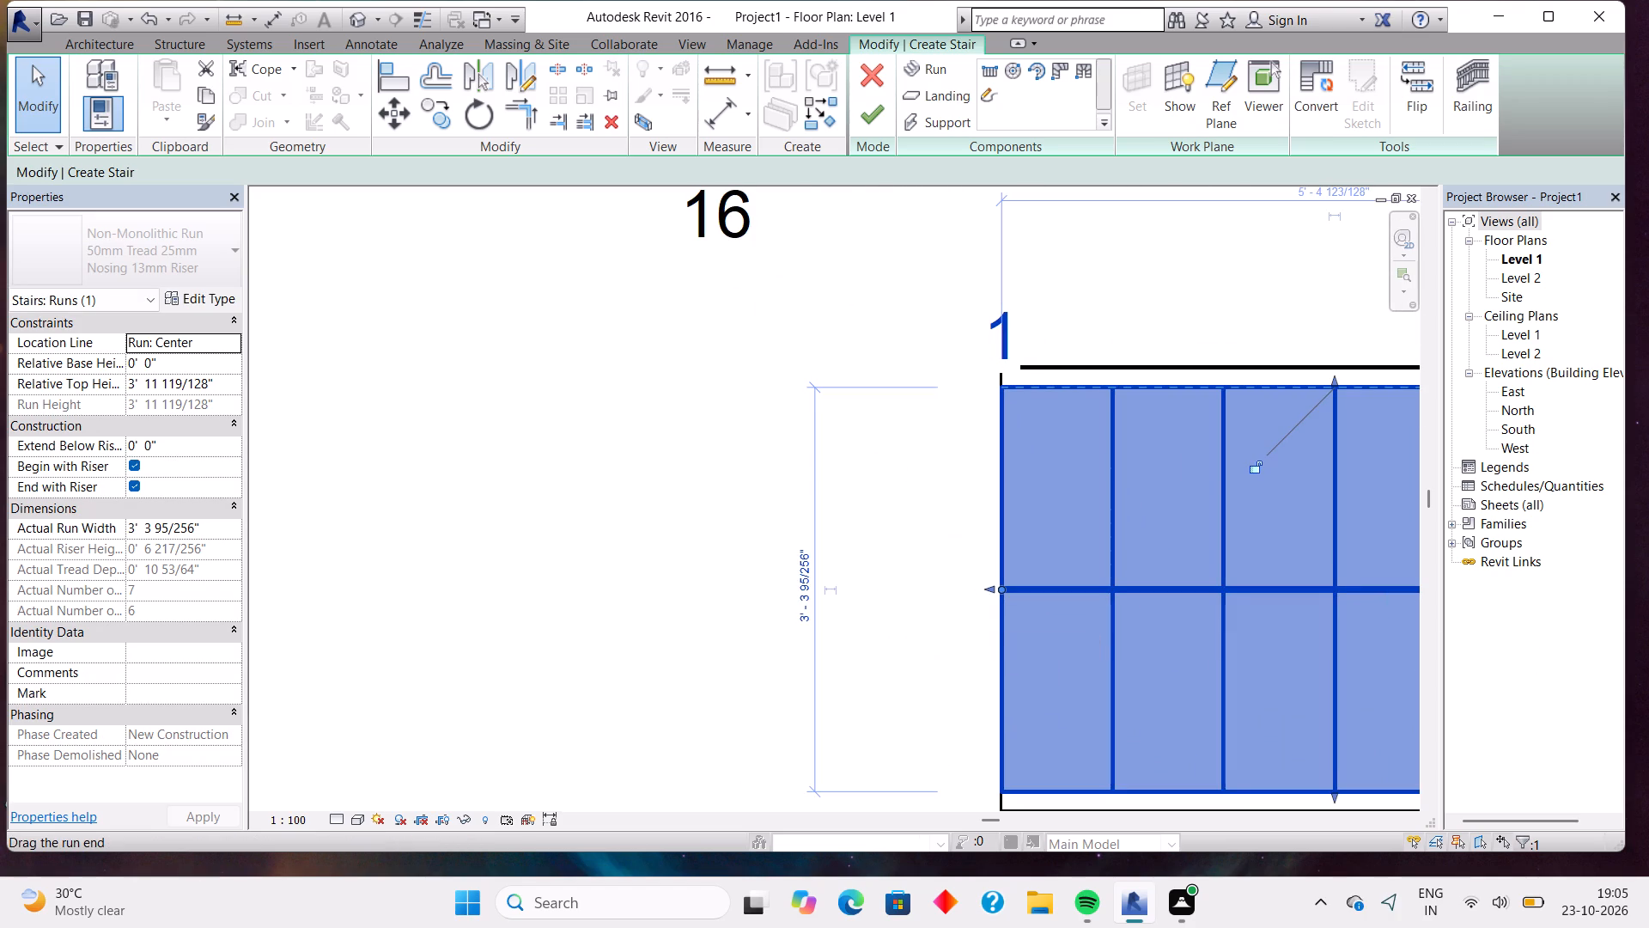
drag(1006, 588, 1043, 589)
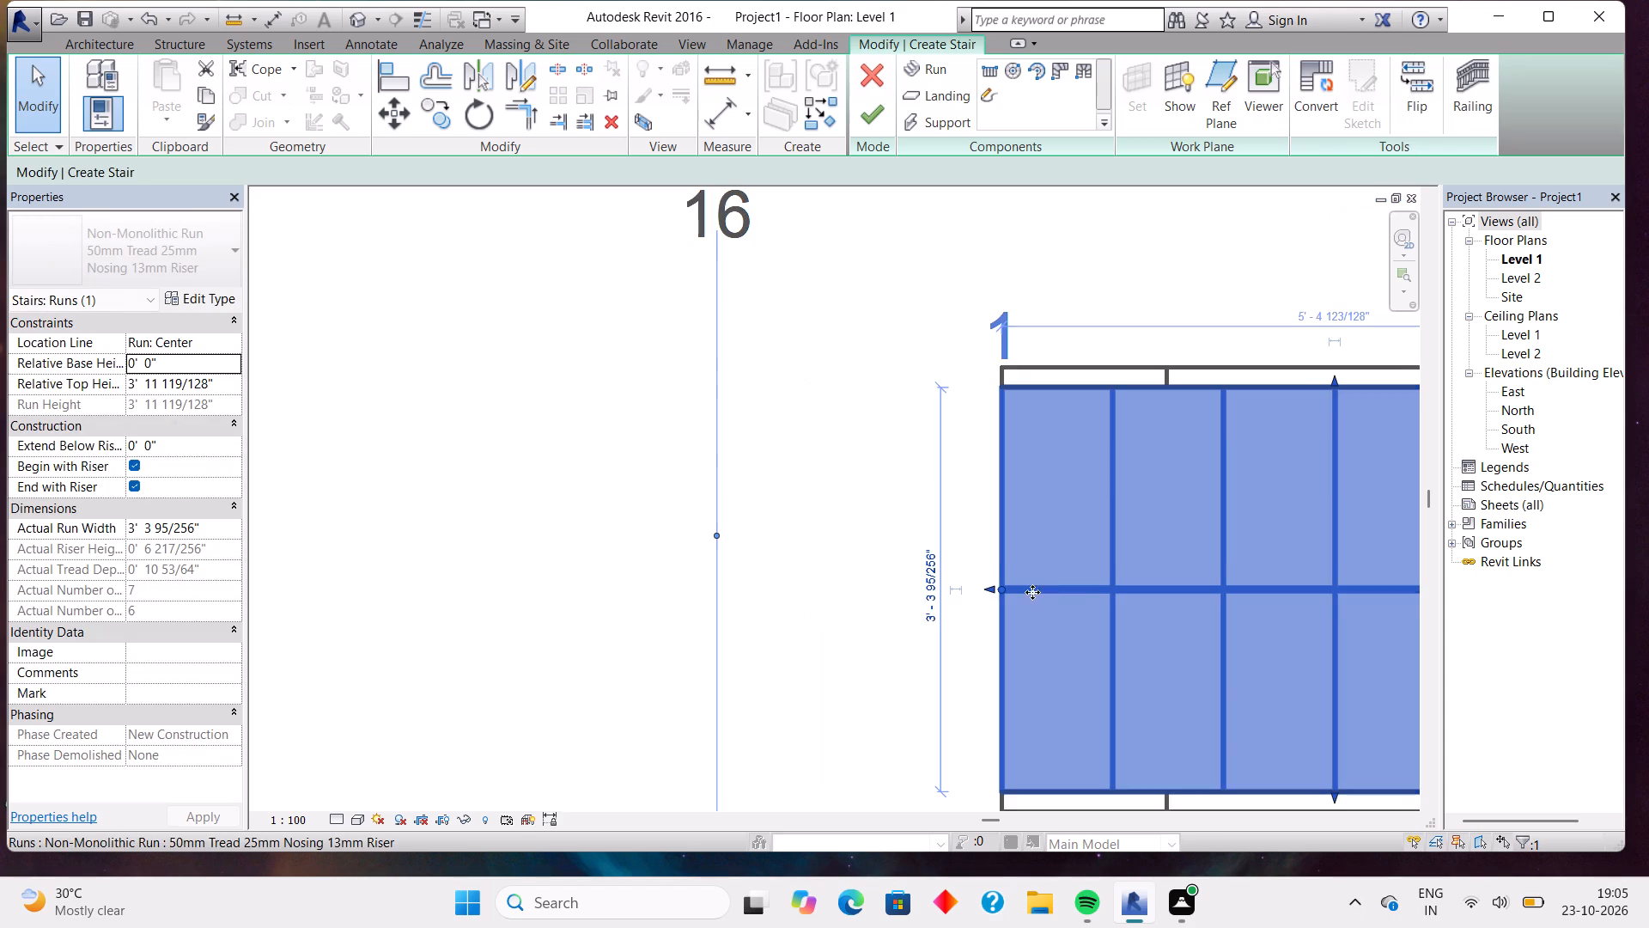
drag(1003, 587, 1070, 590)
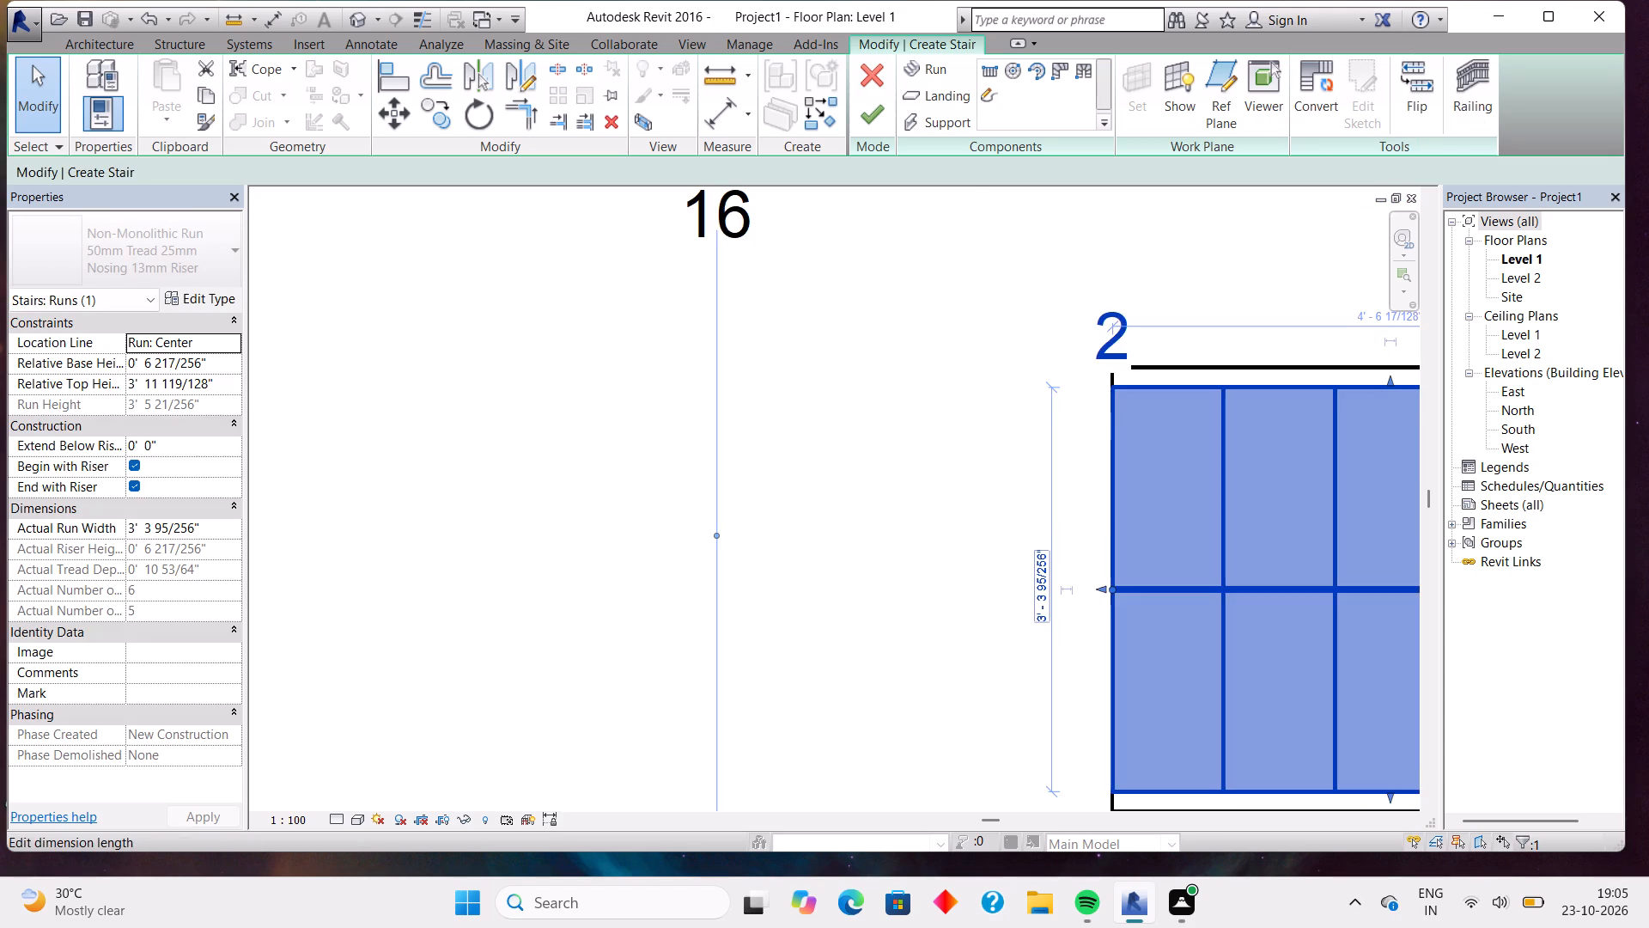
Widen the stair's south run southward toward the bay's south wall, to about 3'-5".
scroll(1041, 621, down, 5)
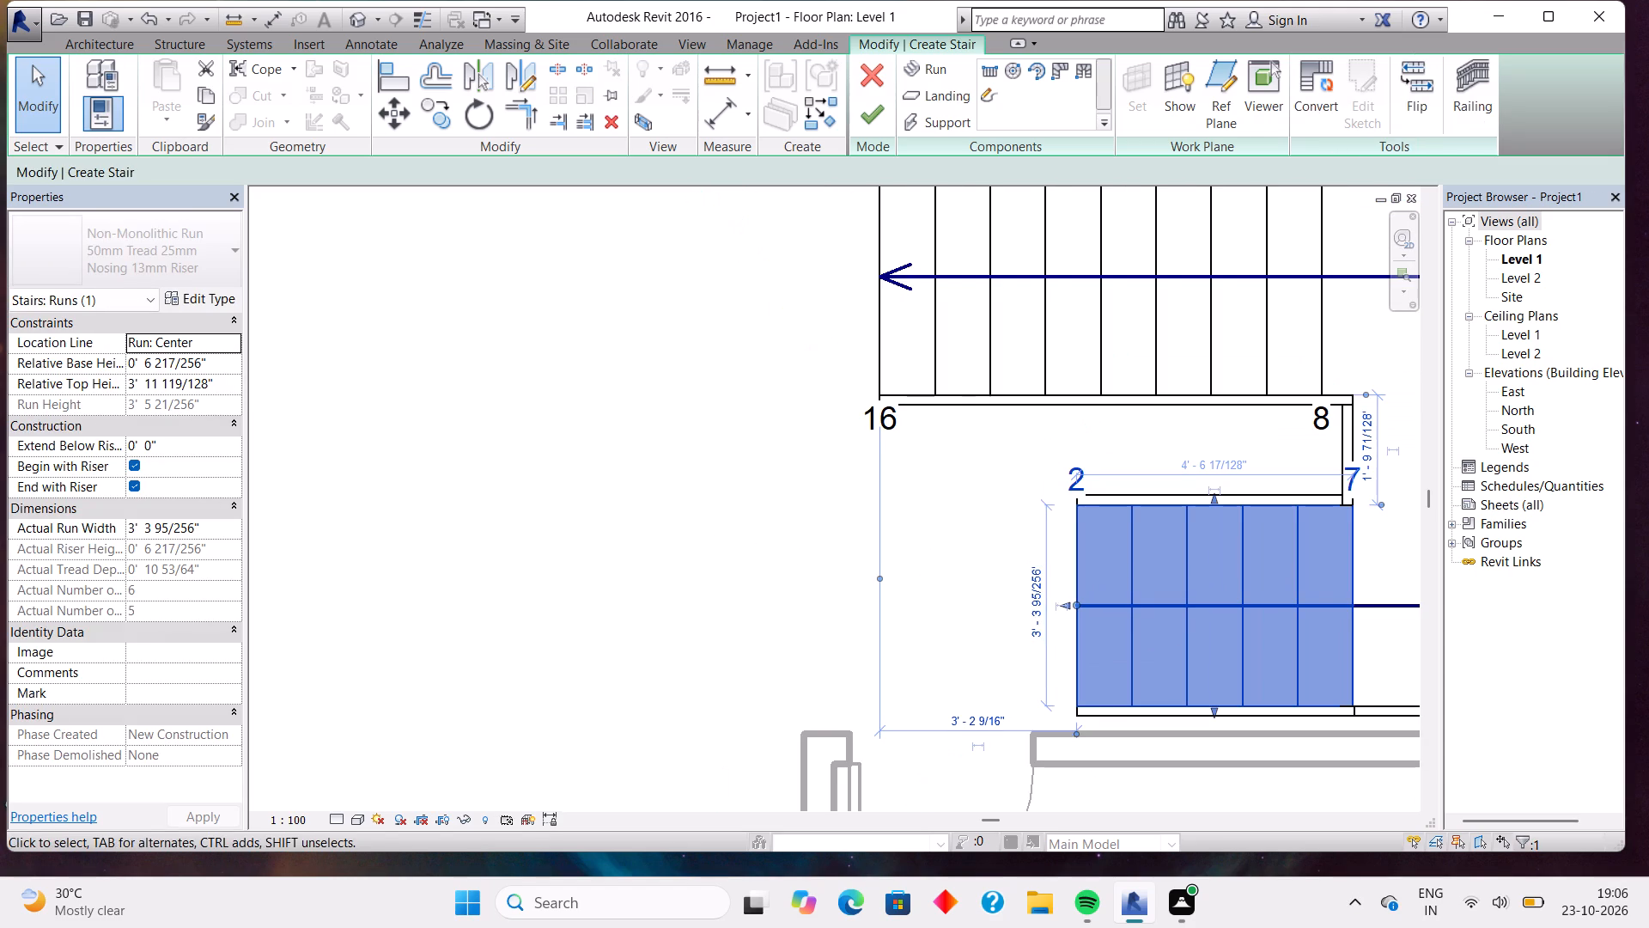
middle_click(998, 551)
scroll(954, 549, down, 2)
middle_drag(960, 516, 862, 519)
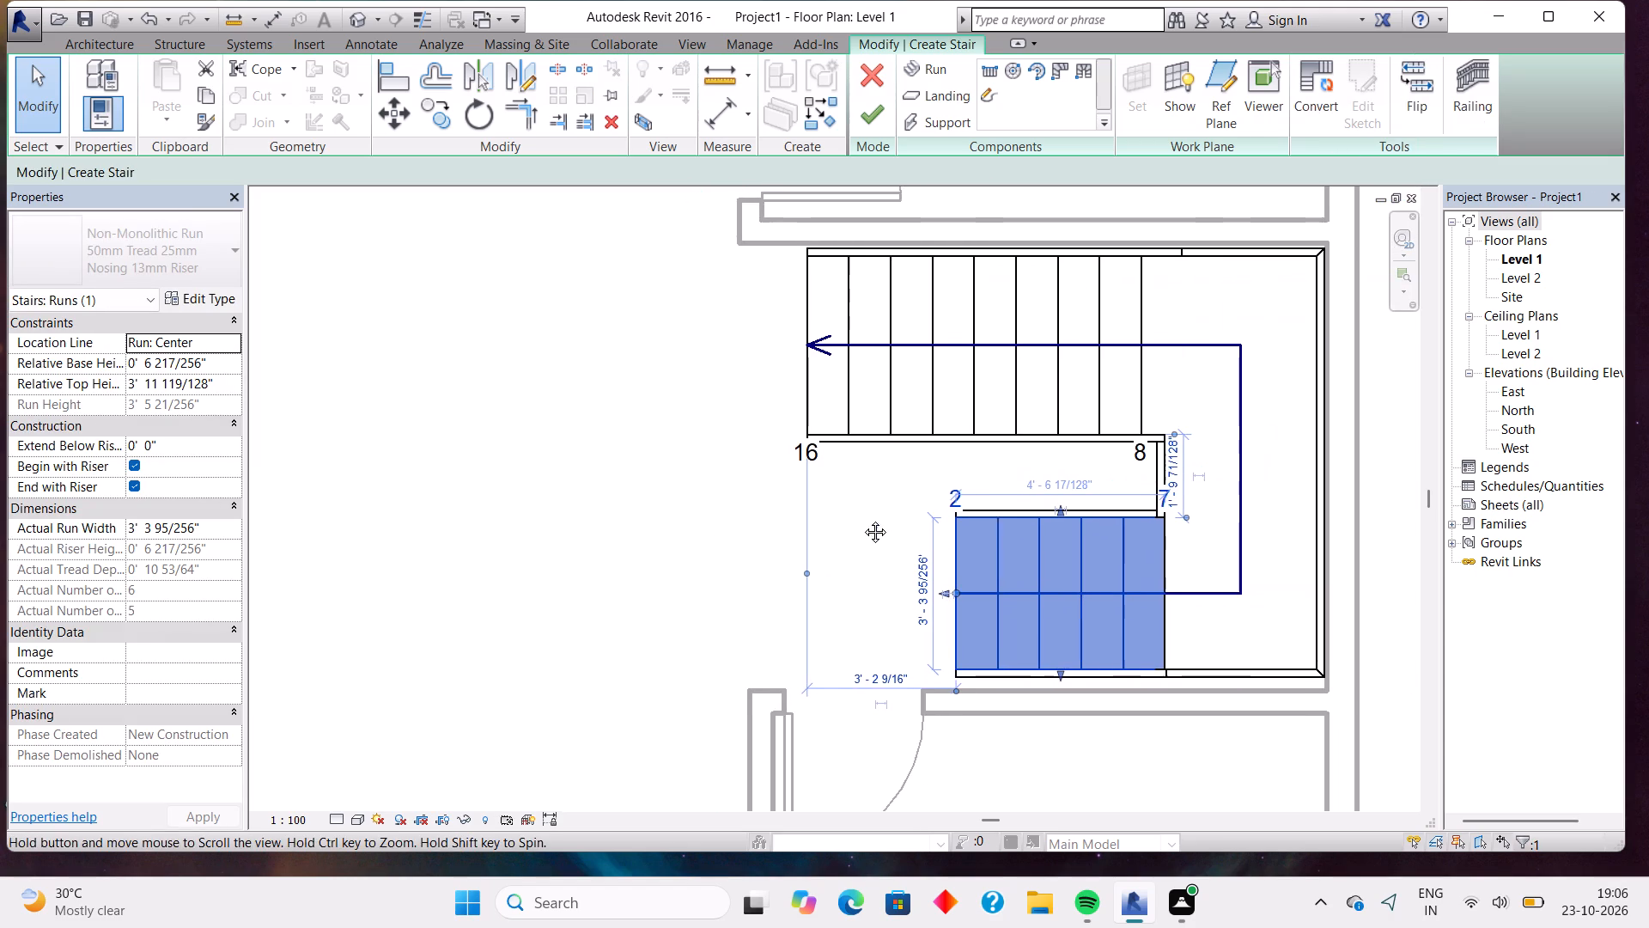
middle_drag(862, 519, 861, 521)
scroll(1043, 667, up, 7)
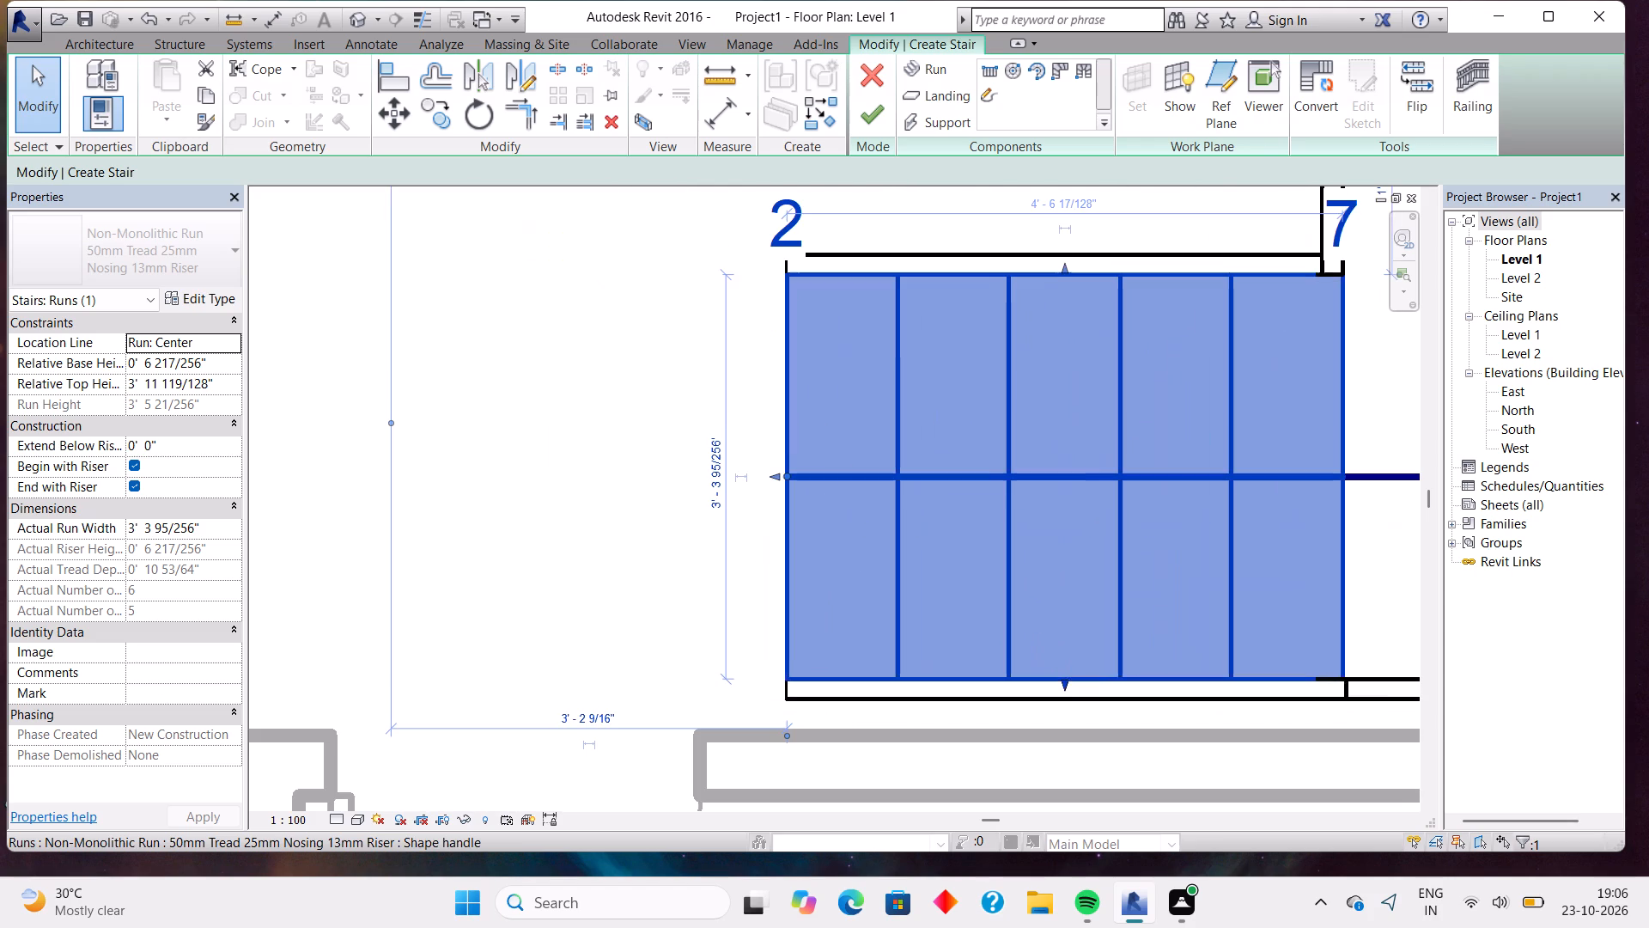
drag(1058, 680, 1061, 694)
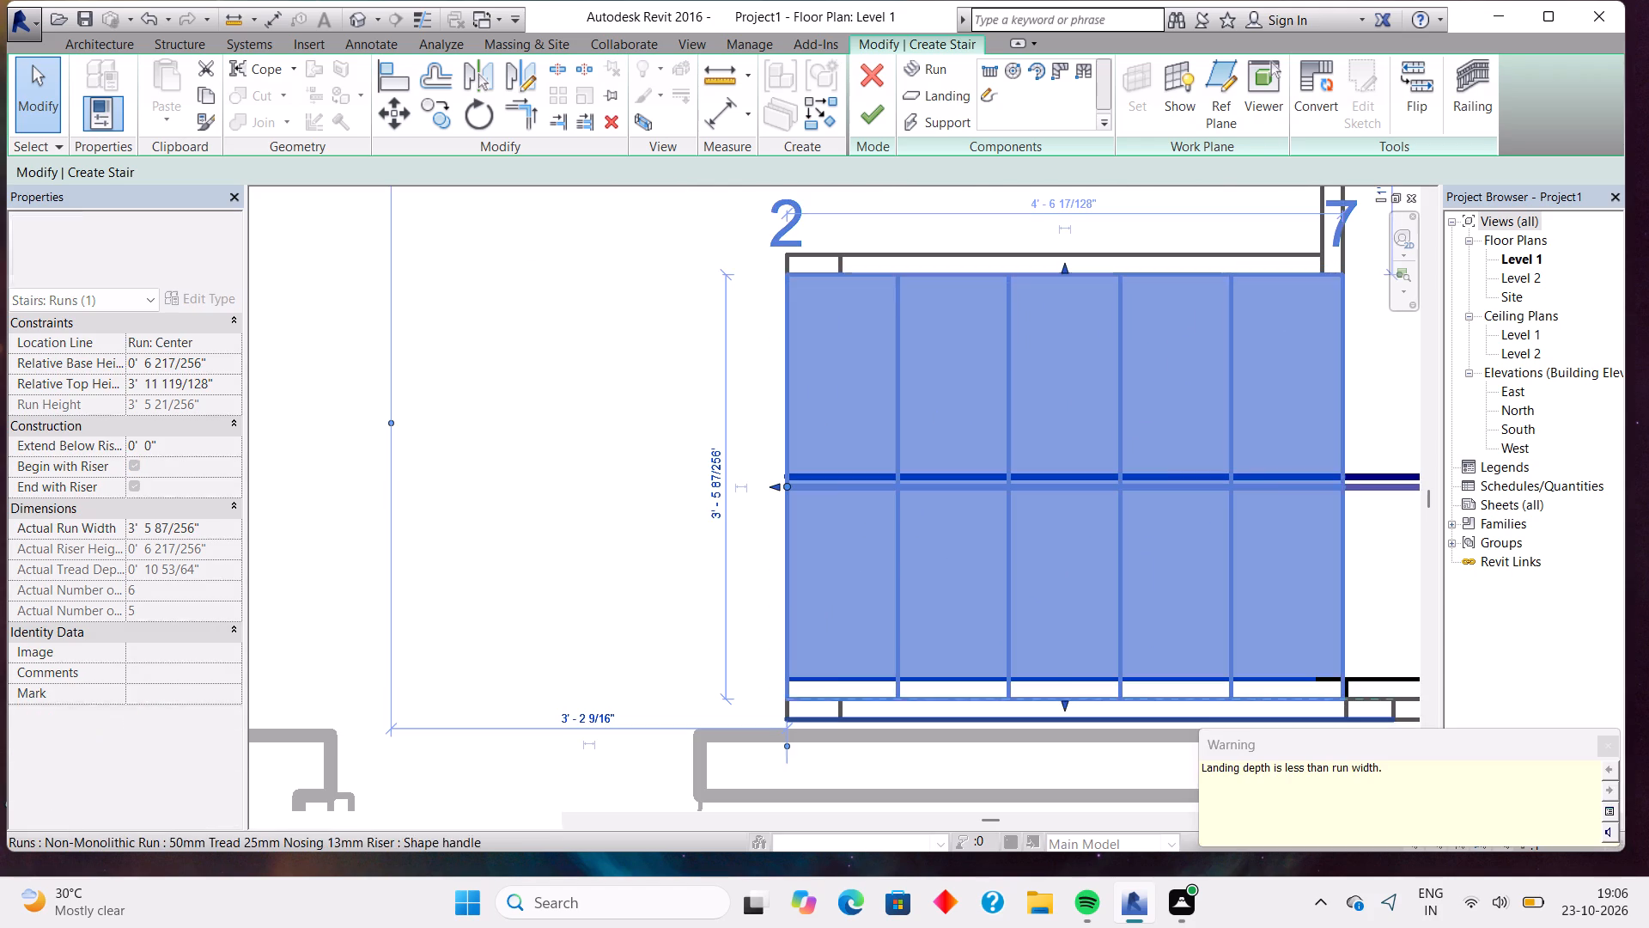
scroll(1044, 521, down, 11)
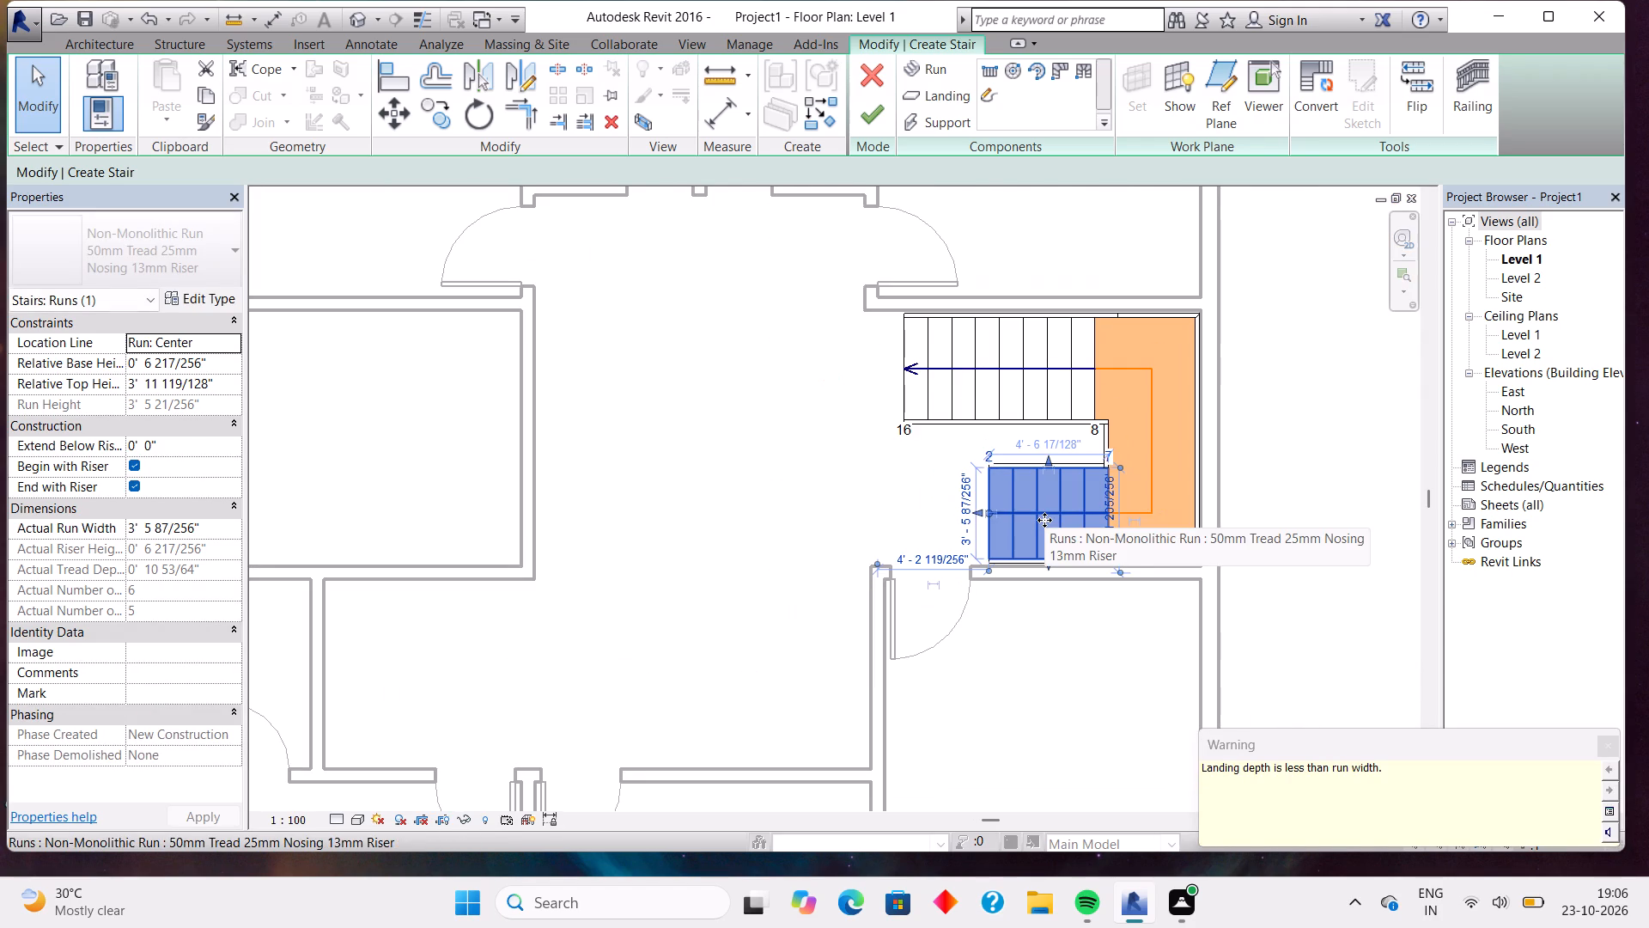
key(Escape)
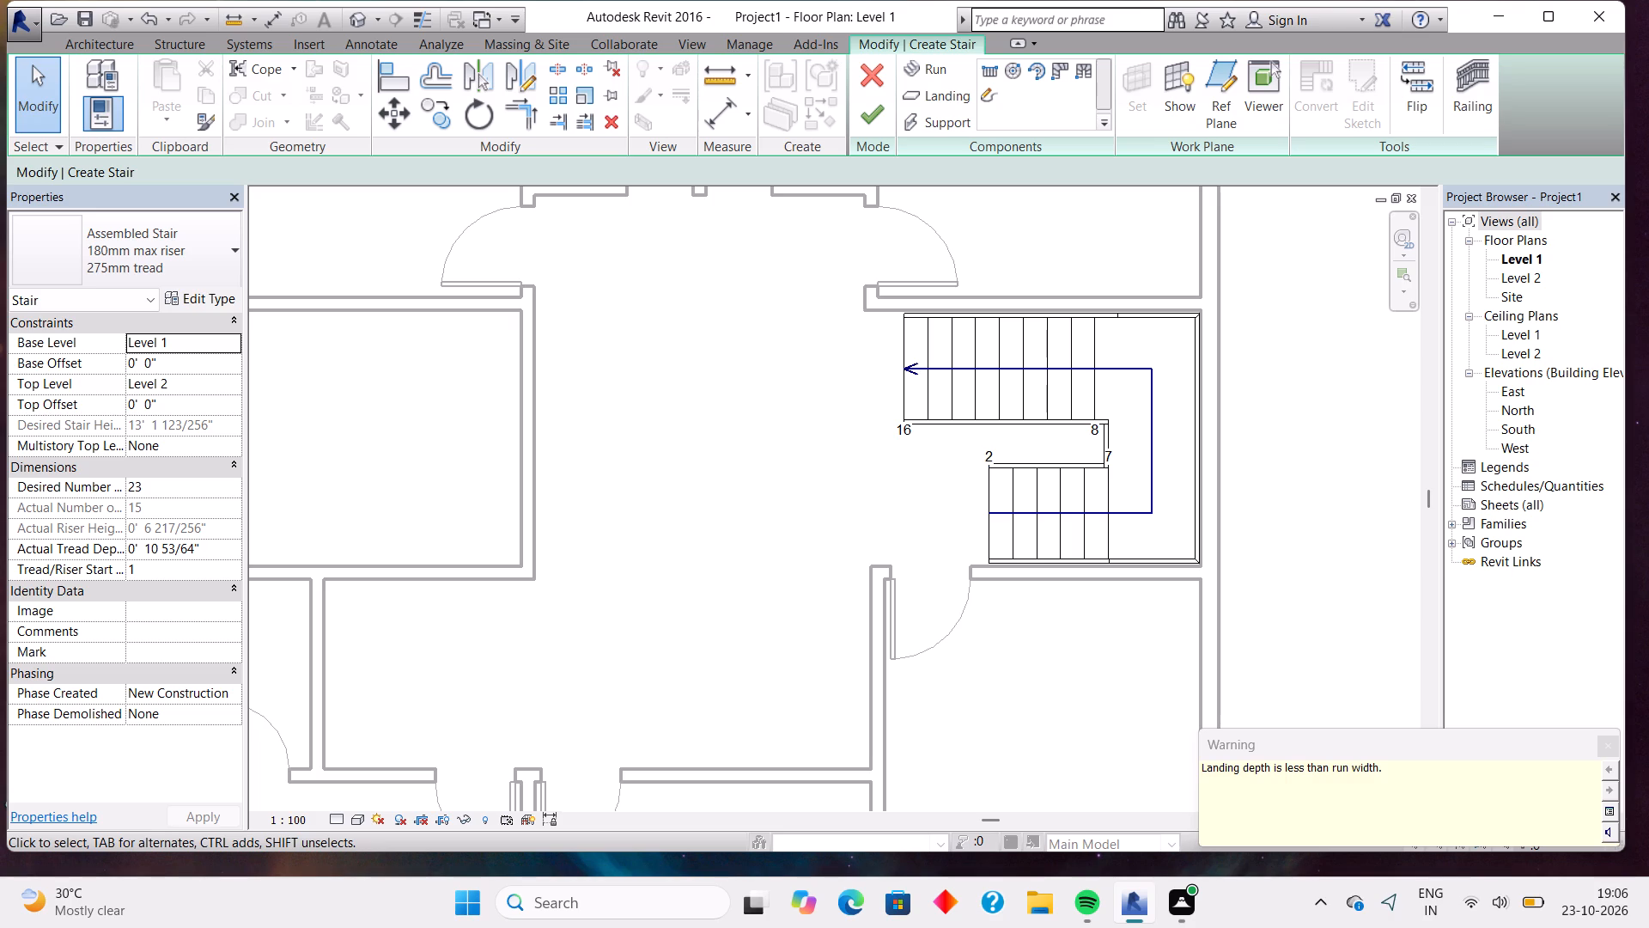
scroll(909, 473, down, 2)
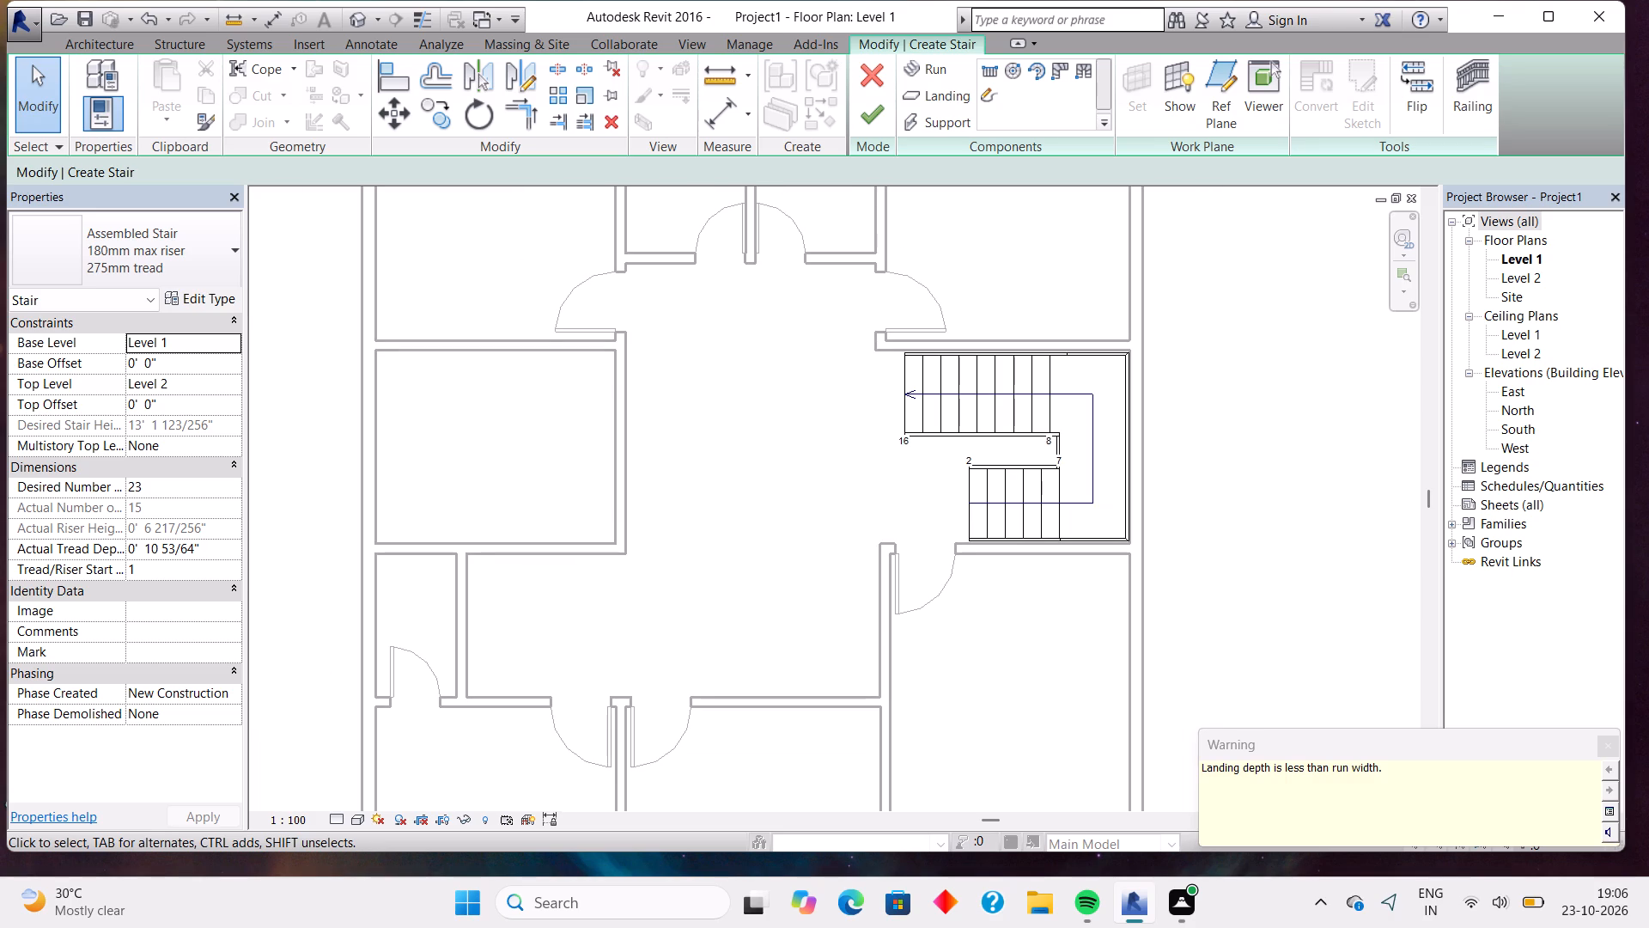
click(1610, 744)
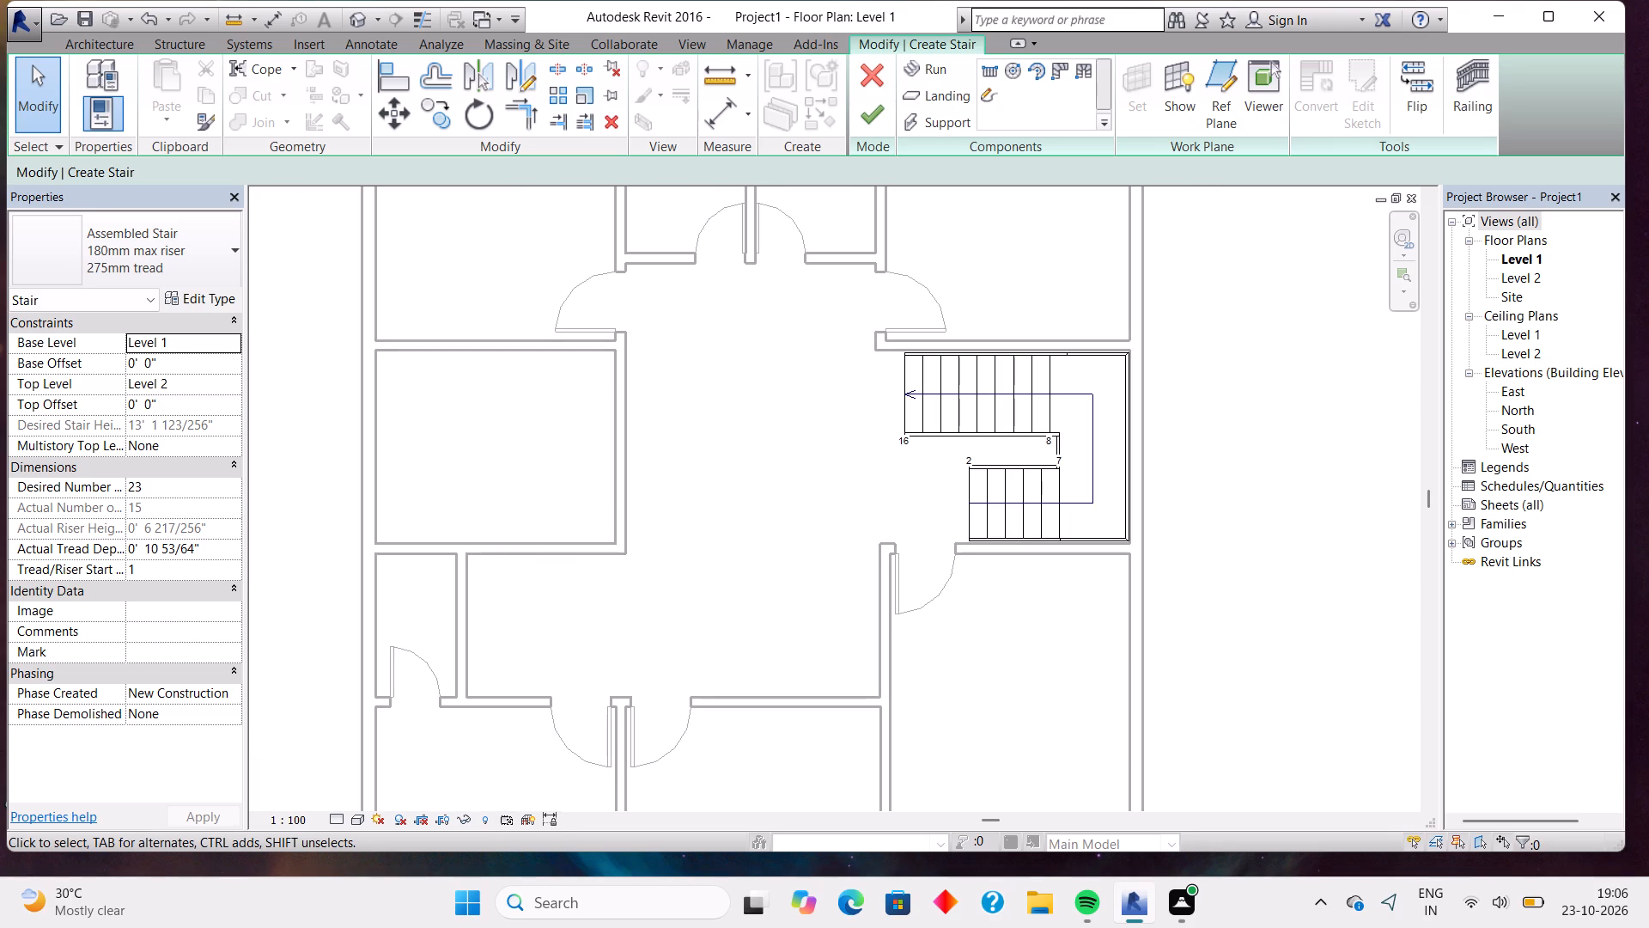
scroll(1036, 594, up, 3)
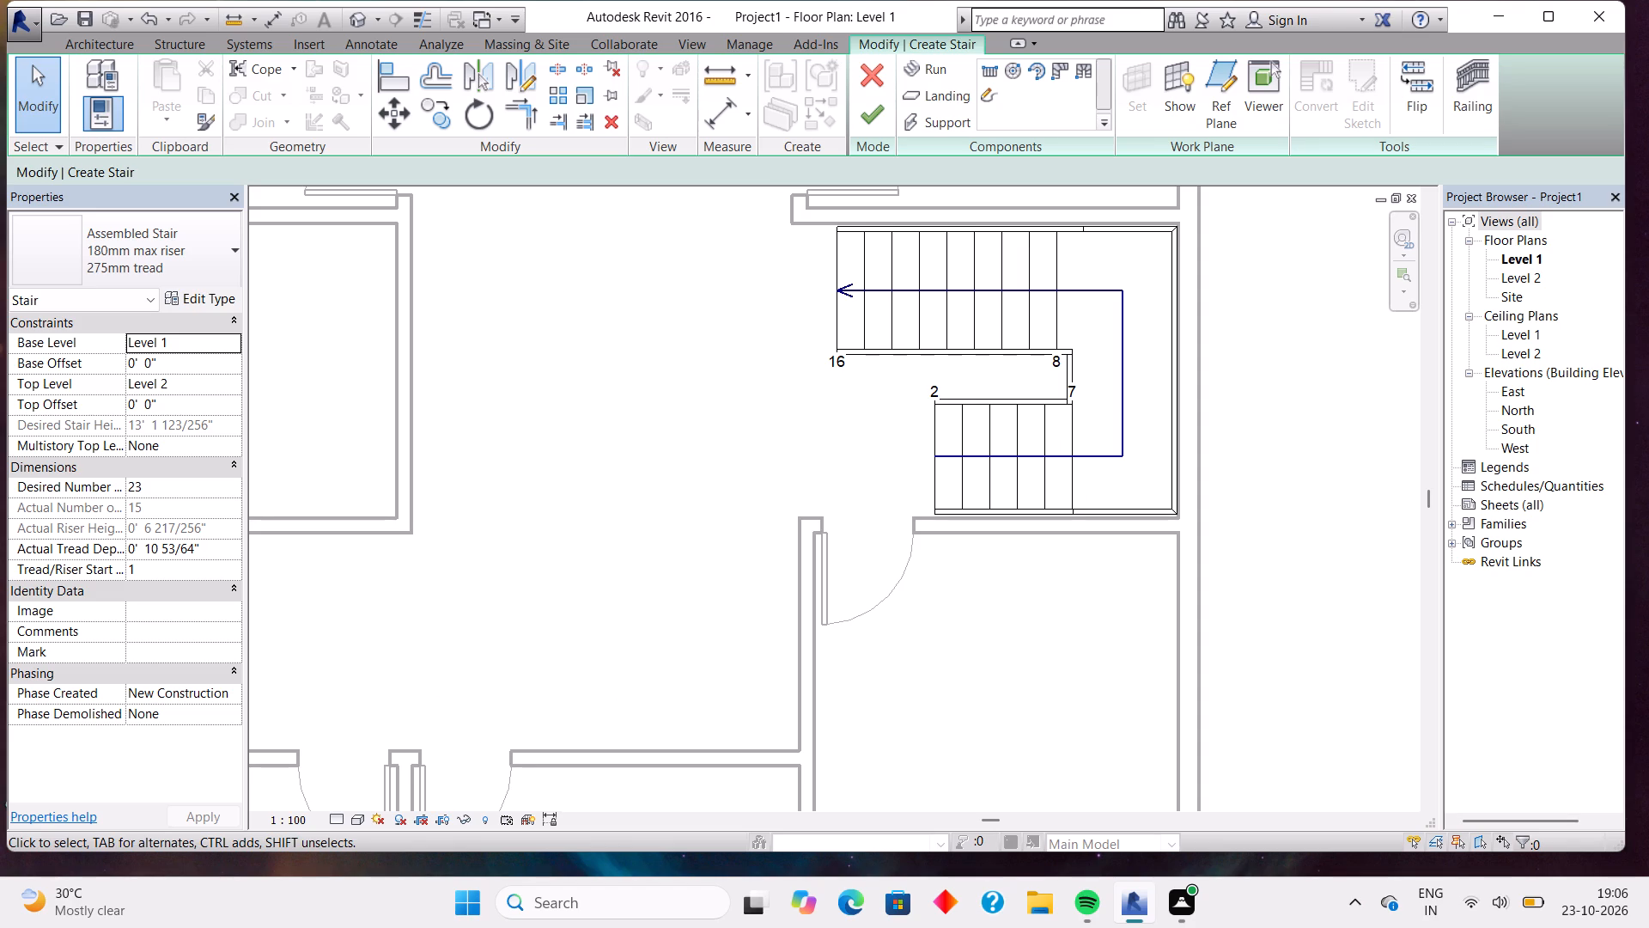
Finish the stair edit so the U-shaped stair is placed in the east bay, and dismiss the railing warning.
scroll(841, 514, down, 3)
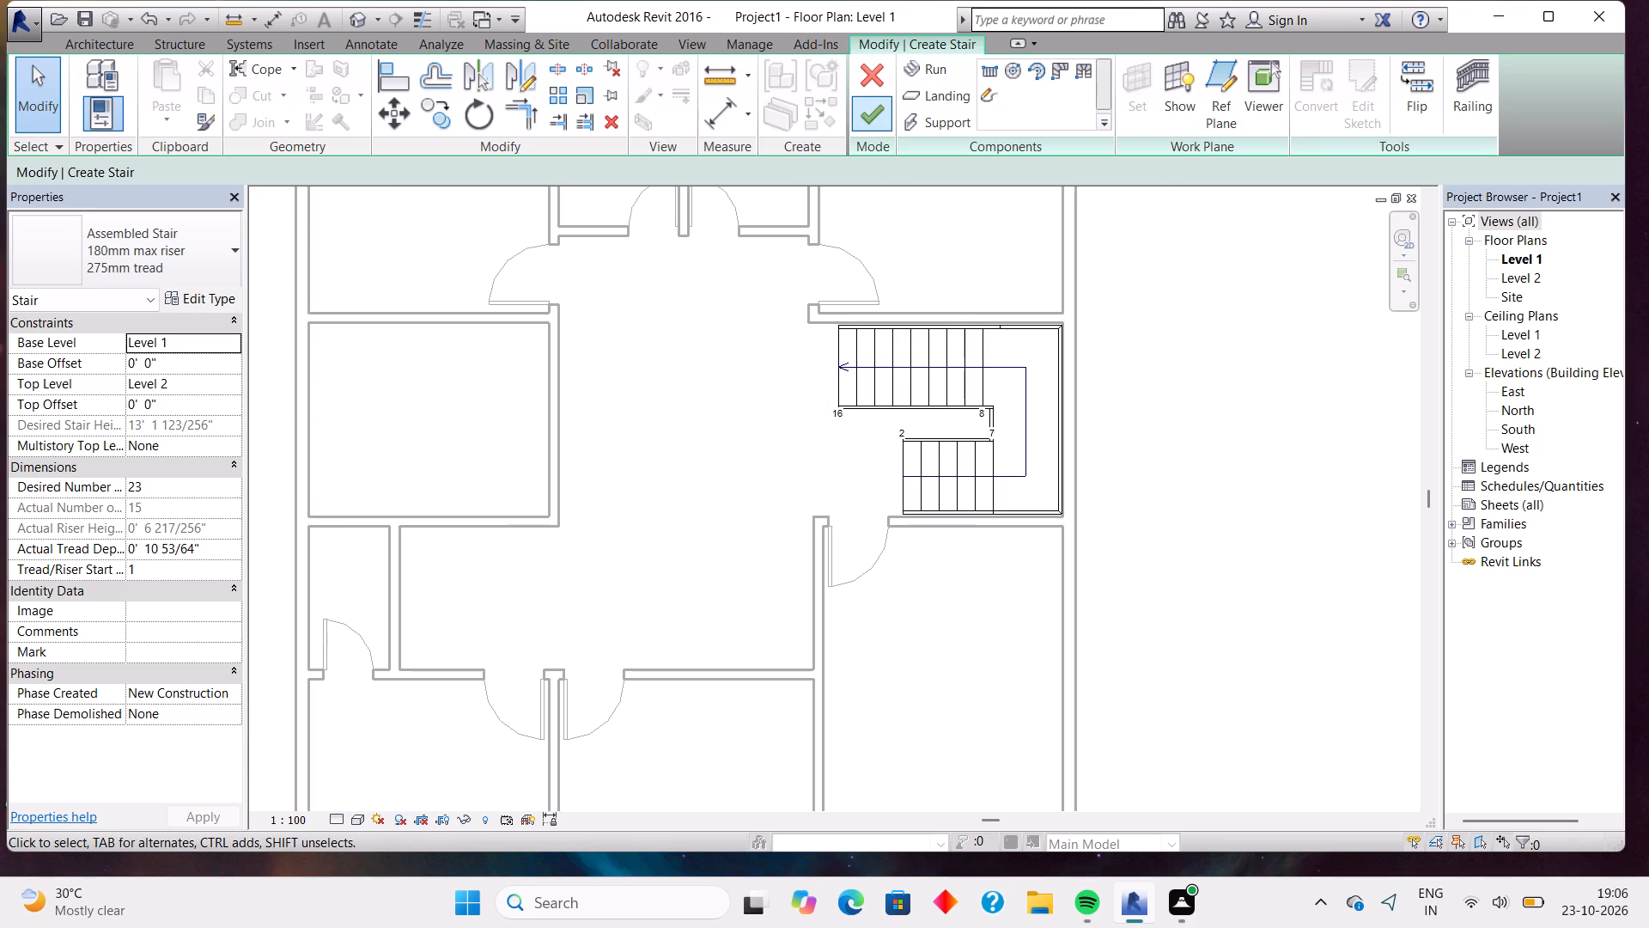
click(879, 101)
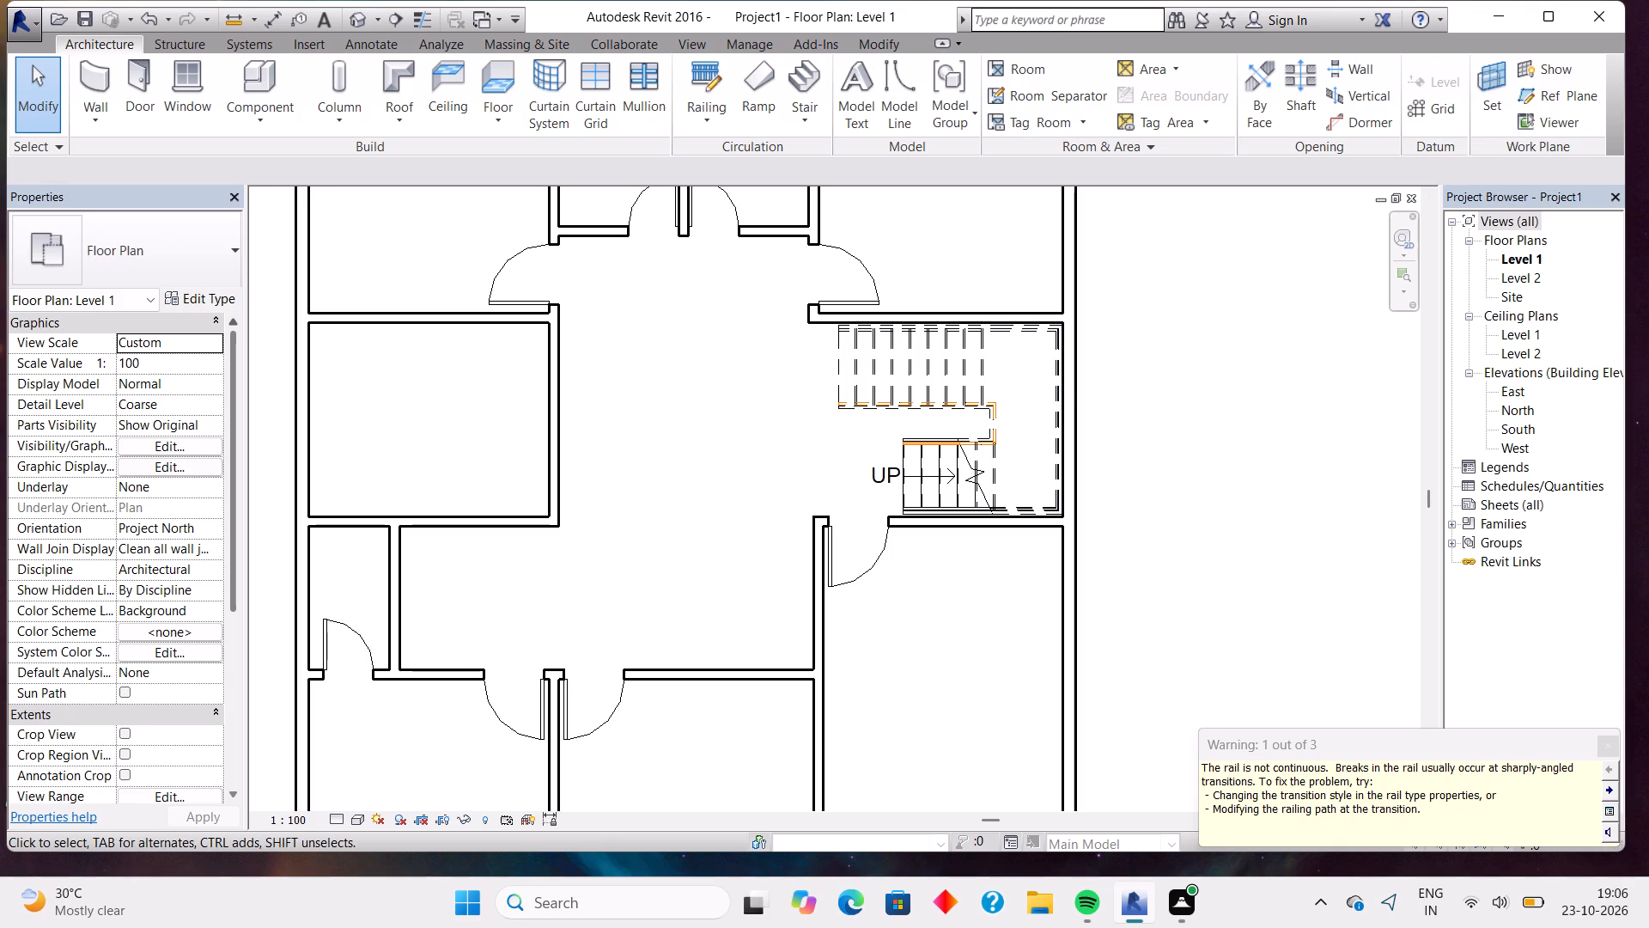
click(1600, 755)
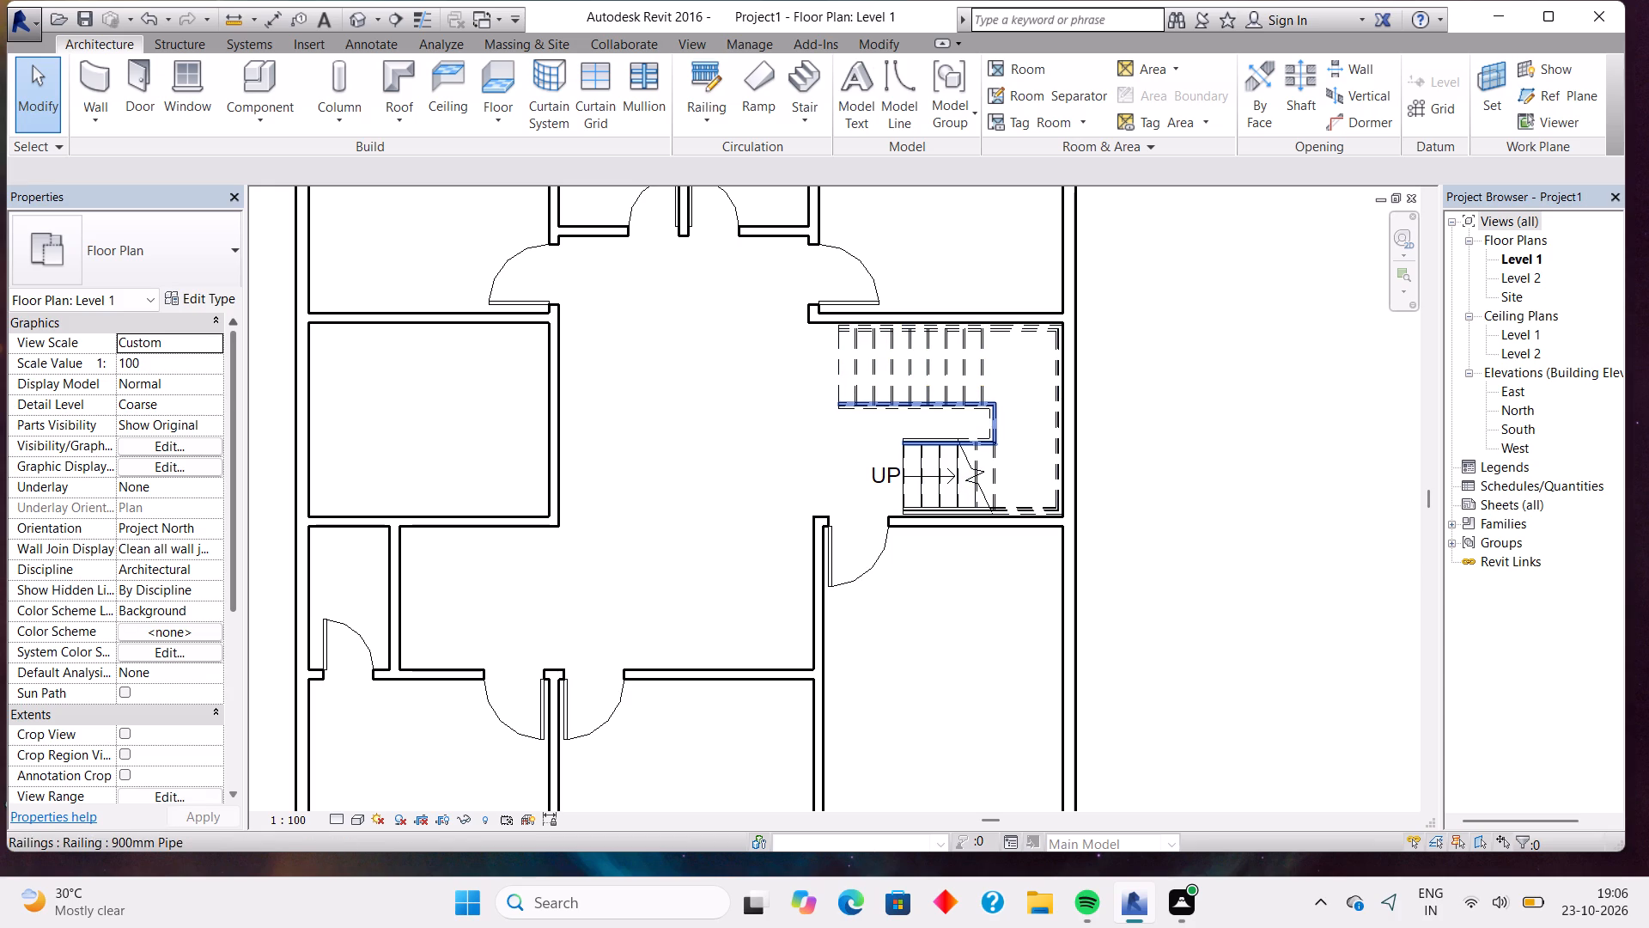
Flip the stair's inner 900mm Pipe railing and nudge it slightly west.
click(956, 439)
key(space)
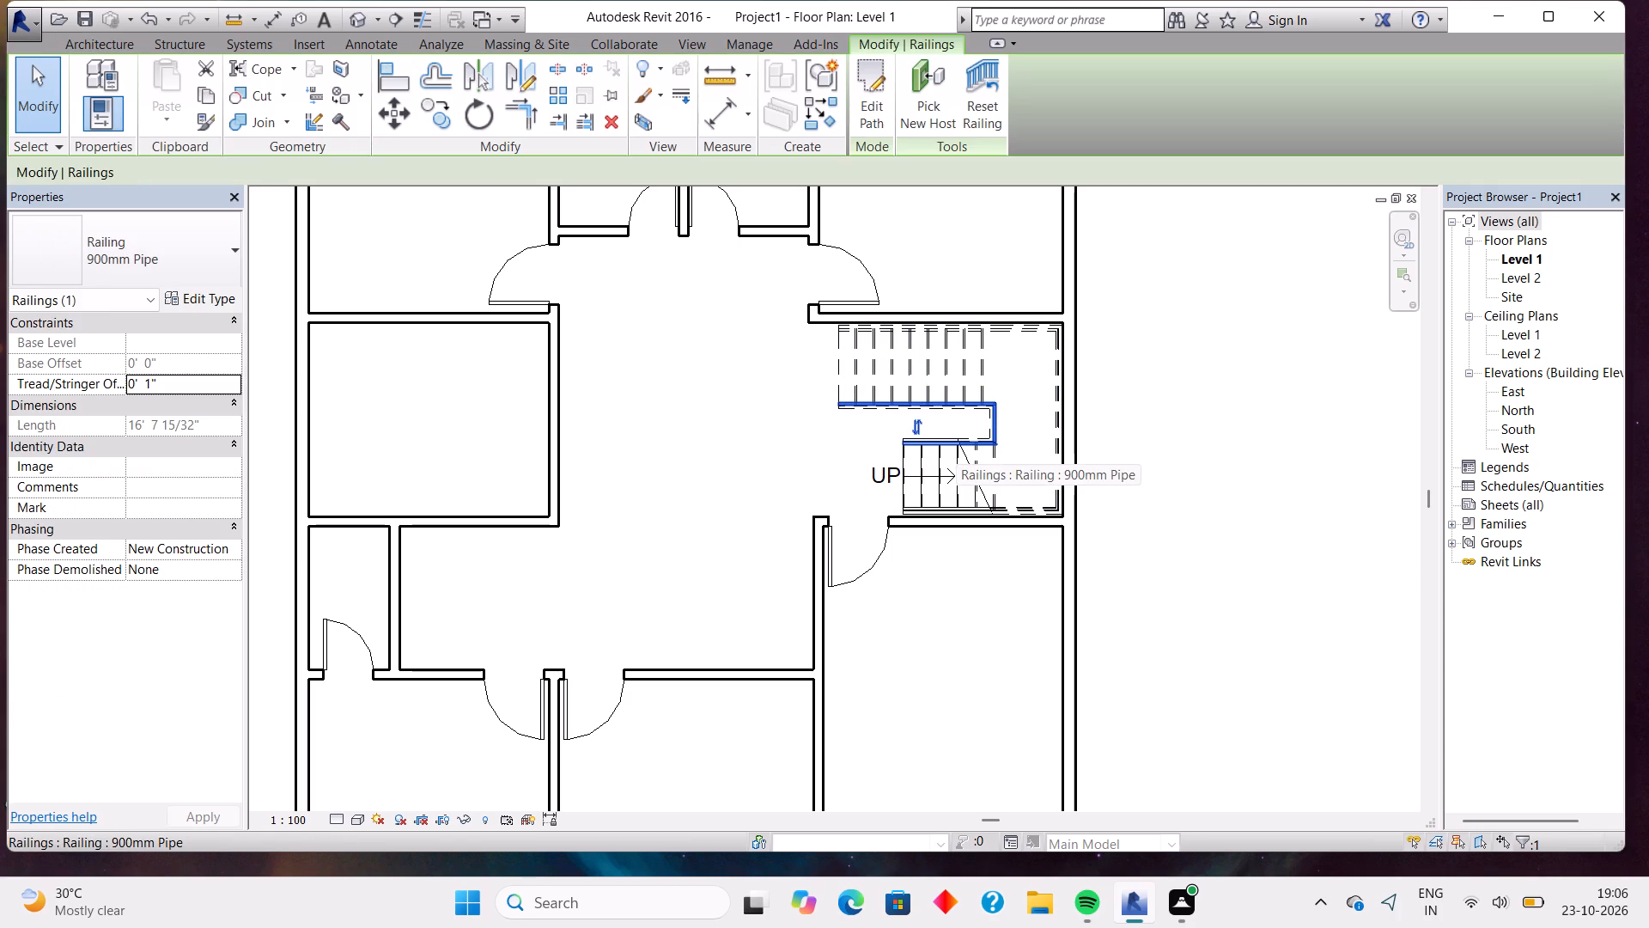
key(Left)
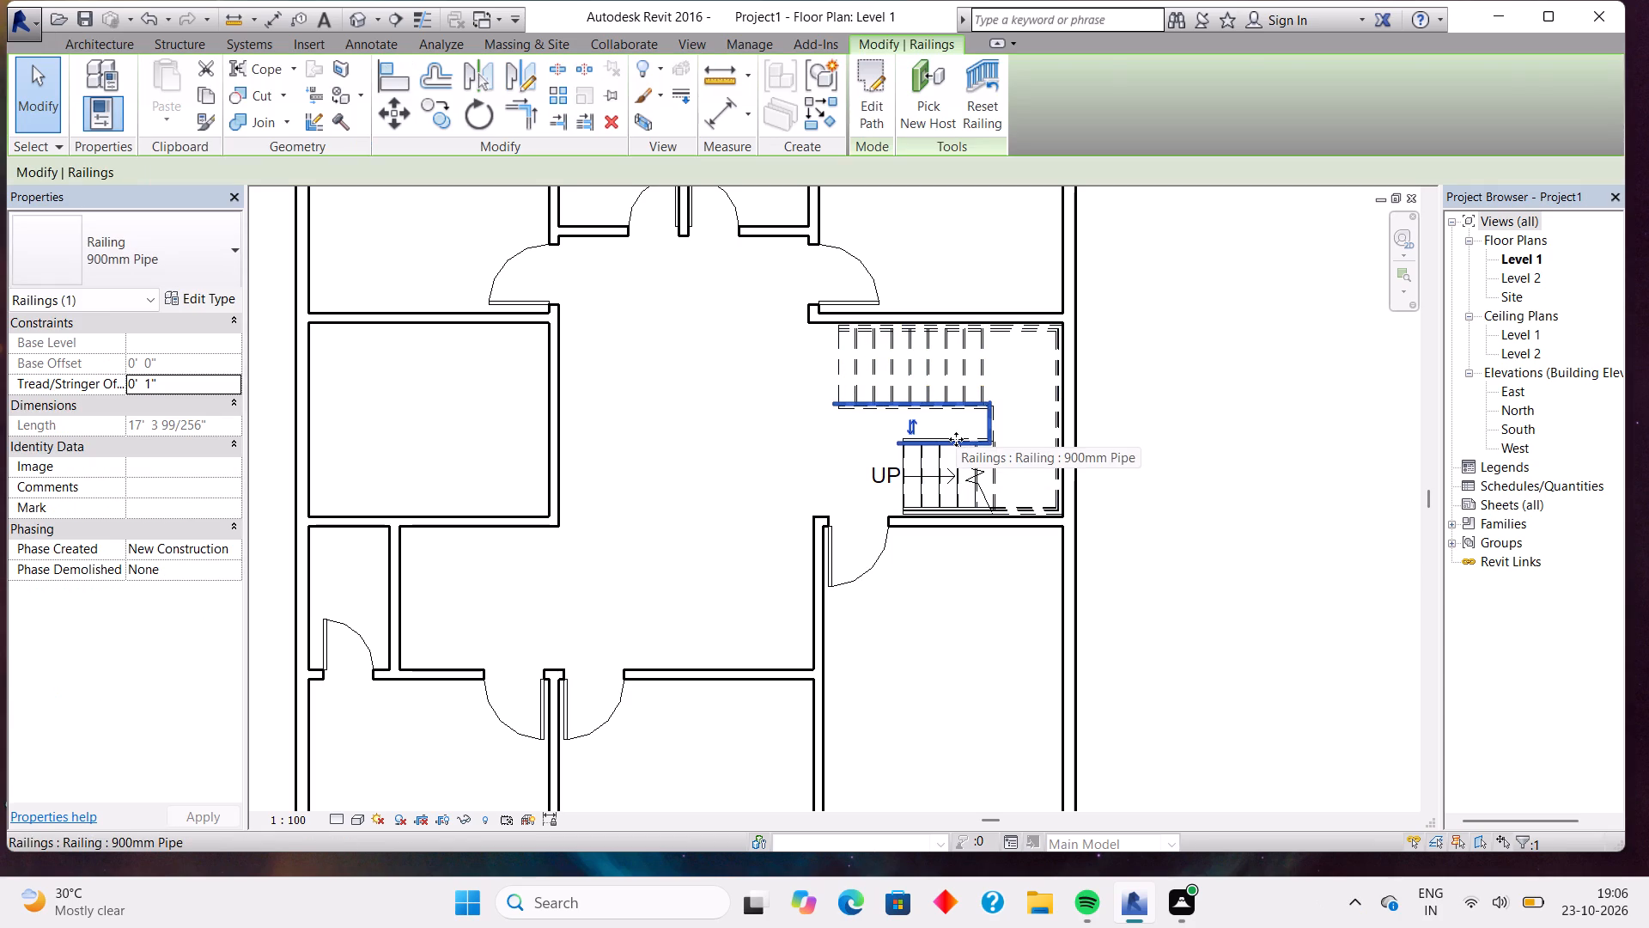
key(Escape)
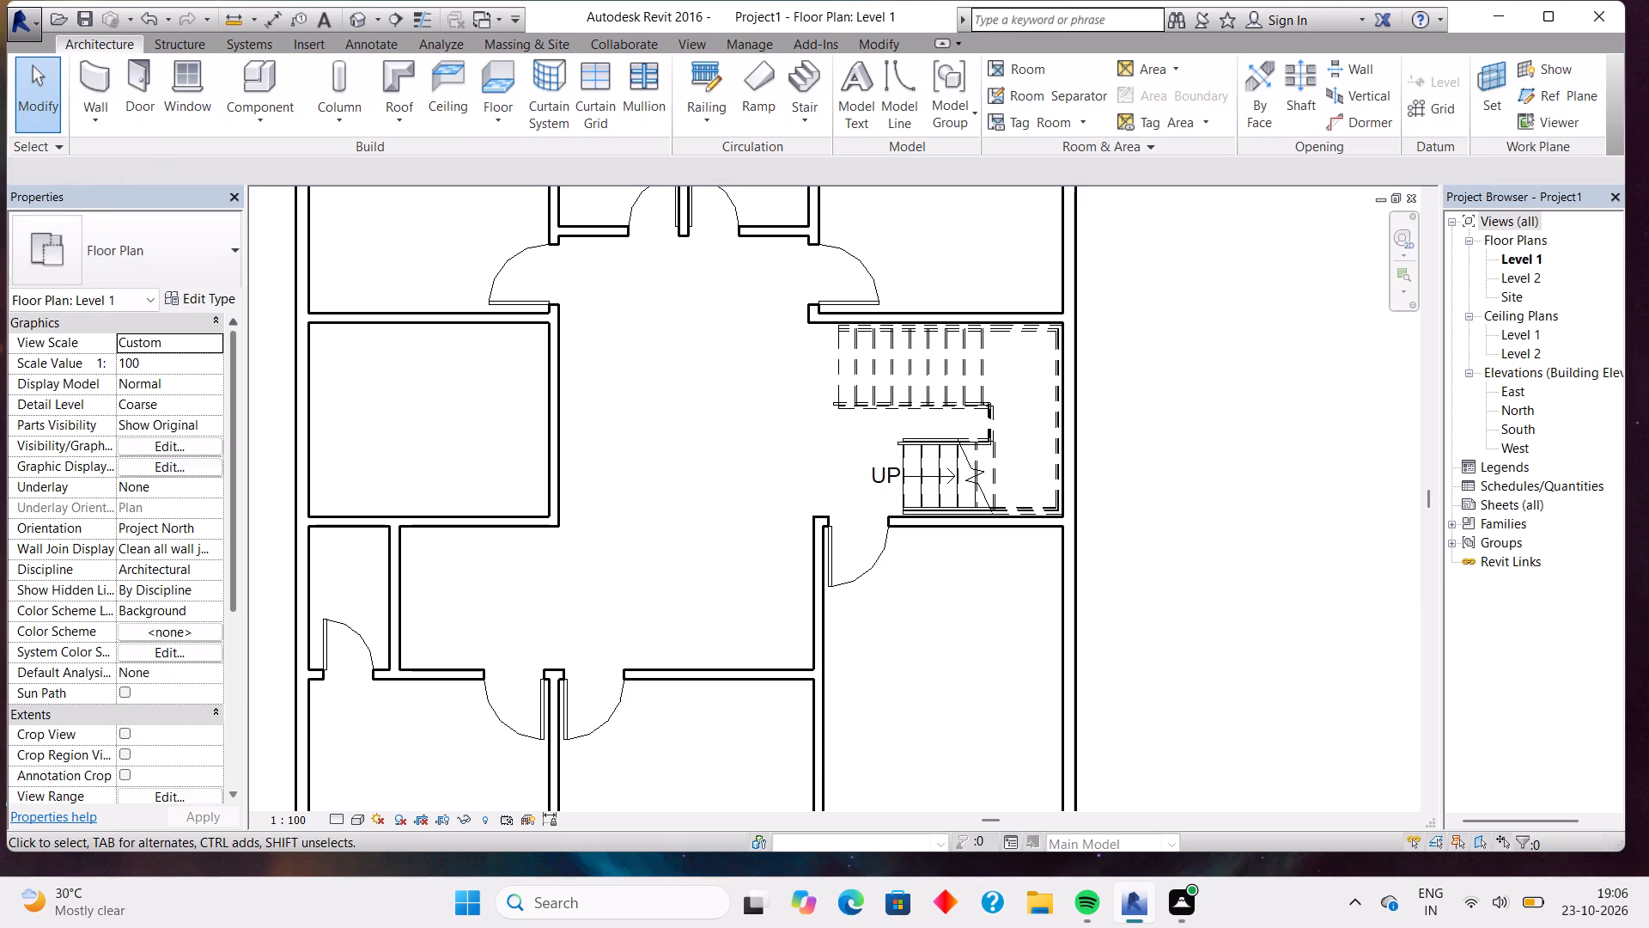
Add a bold 2.5mm Arial text note in the southeast room reading PARKING with 12'X20" on a second line.
scroll(786, 427, down, 2)
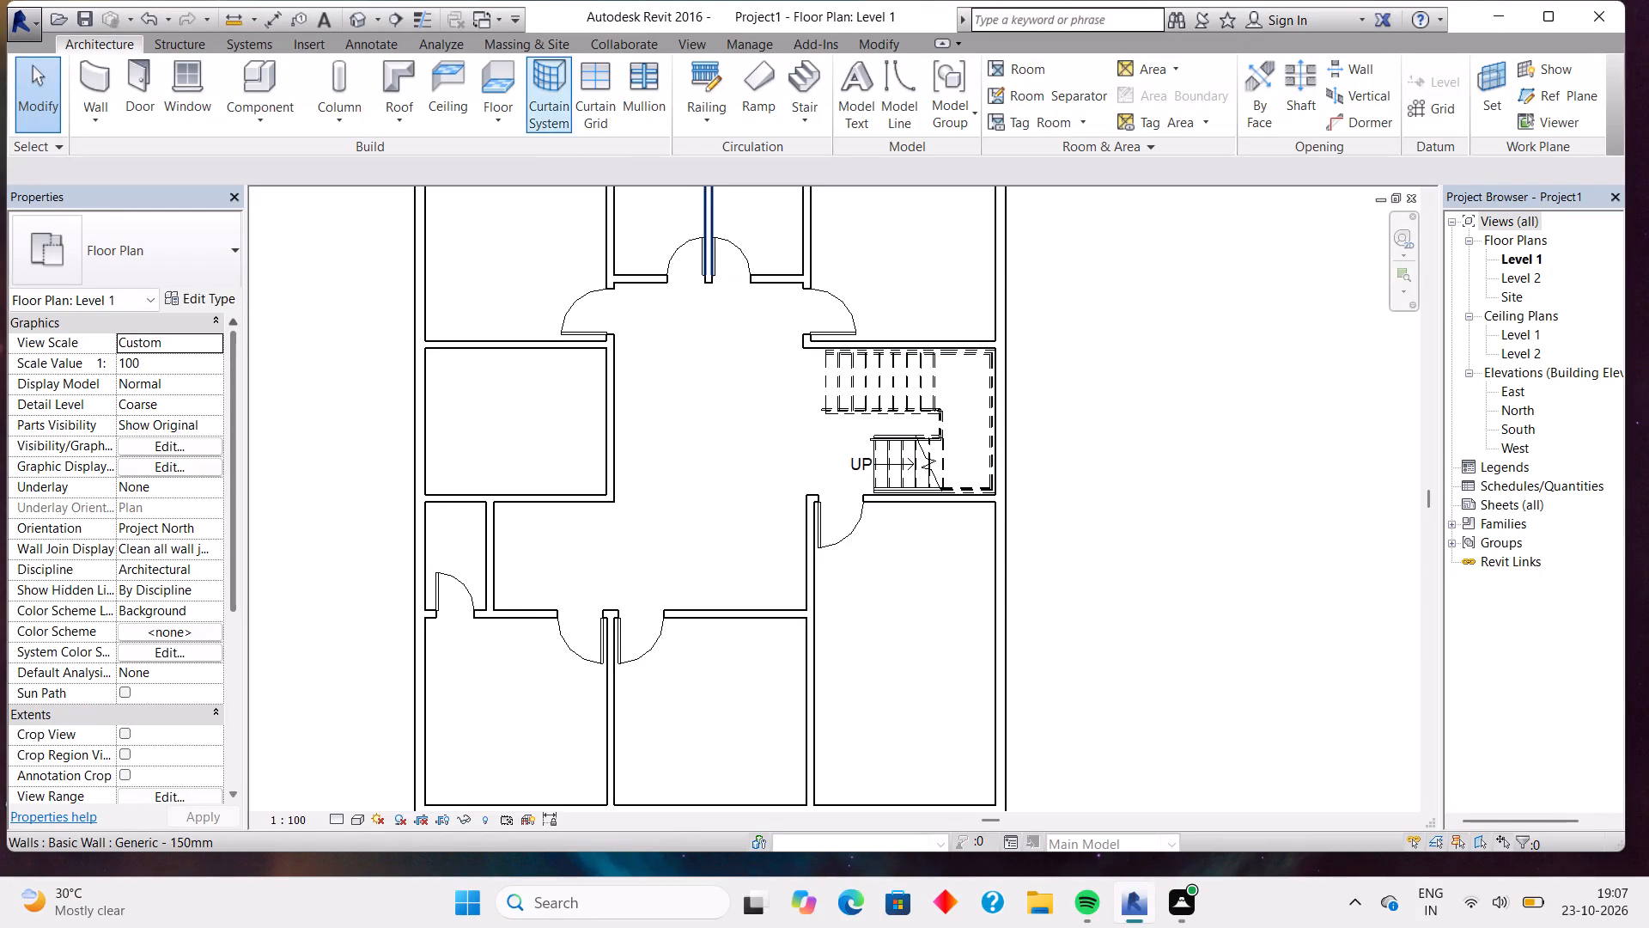
click(406, 41)
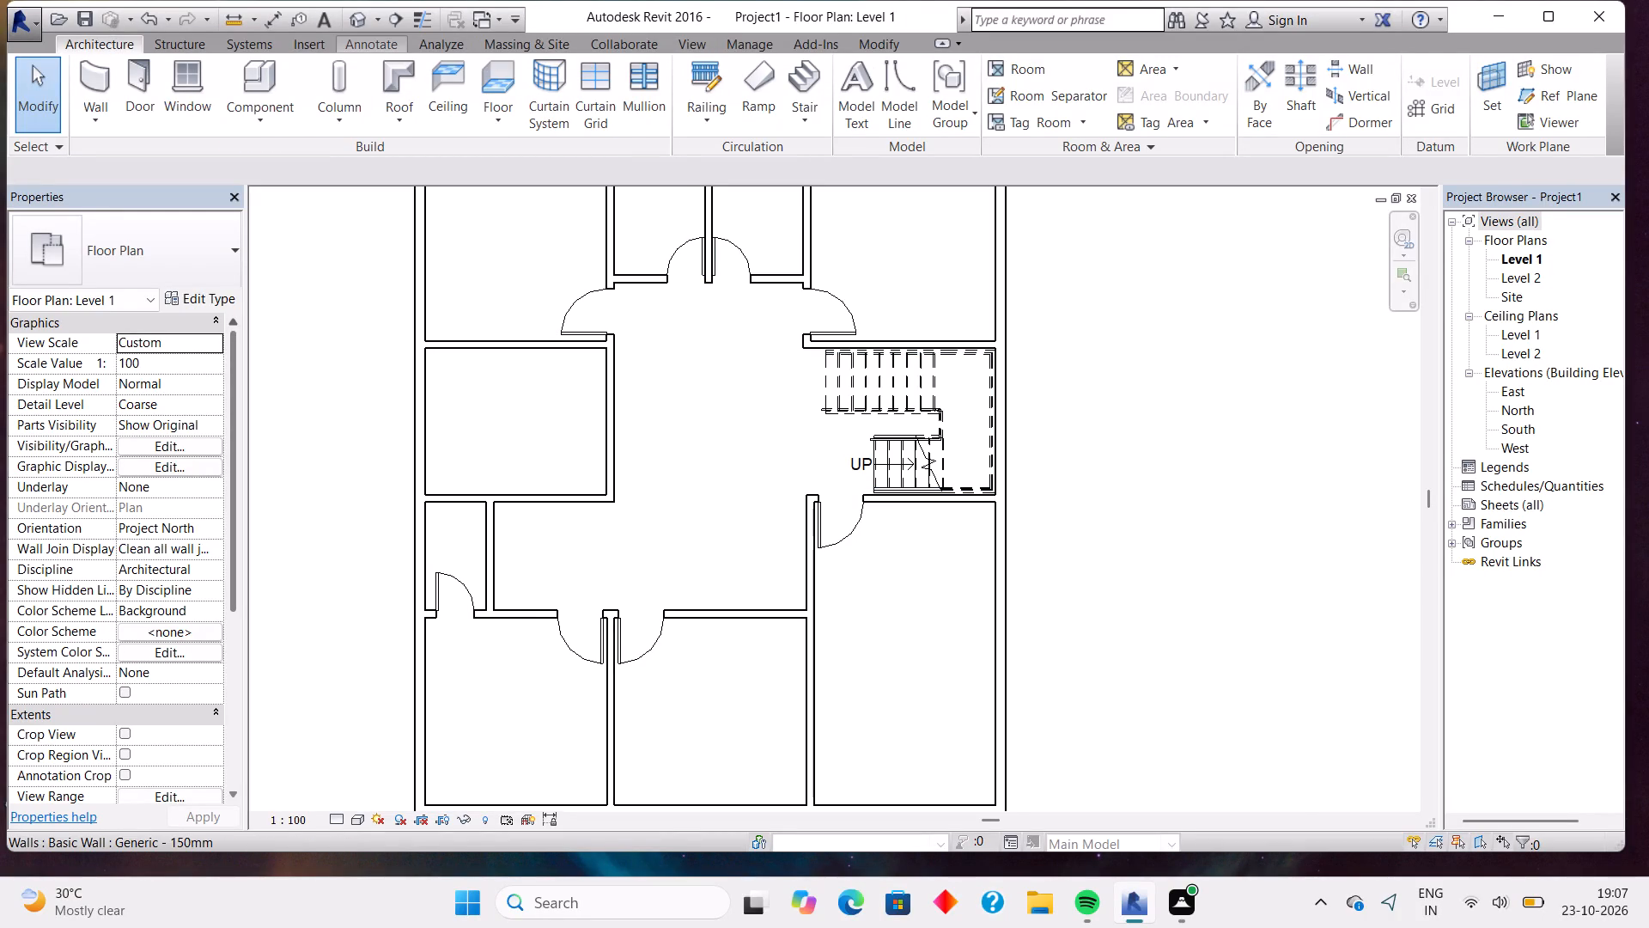
click(697, 69)
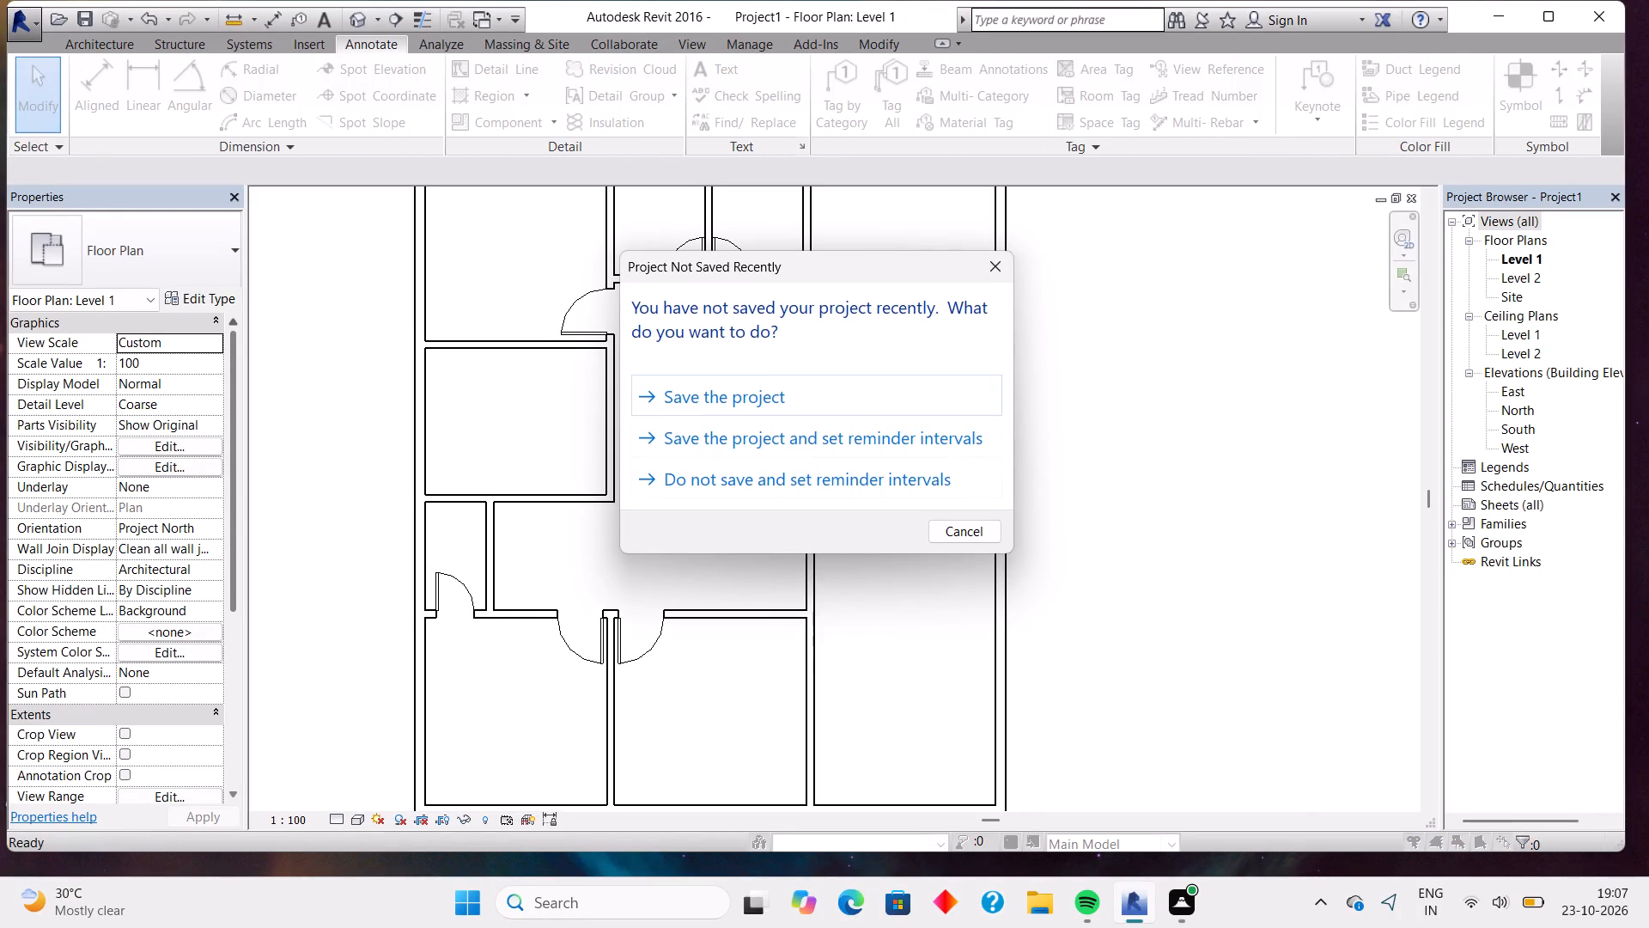
click(986, 274)
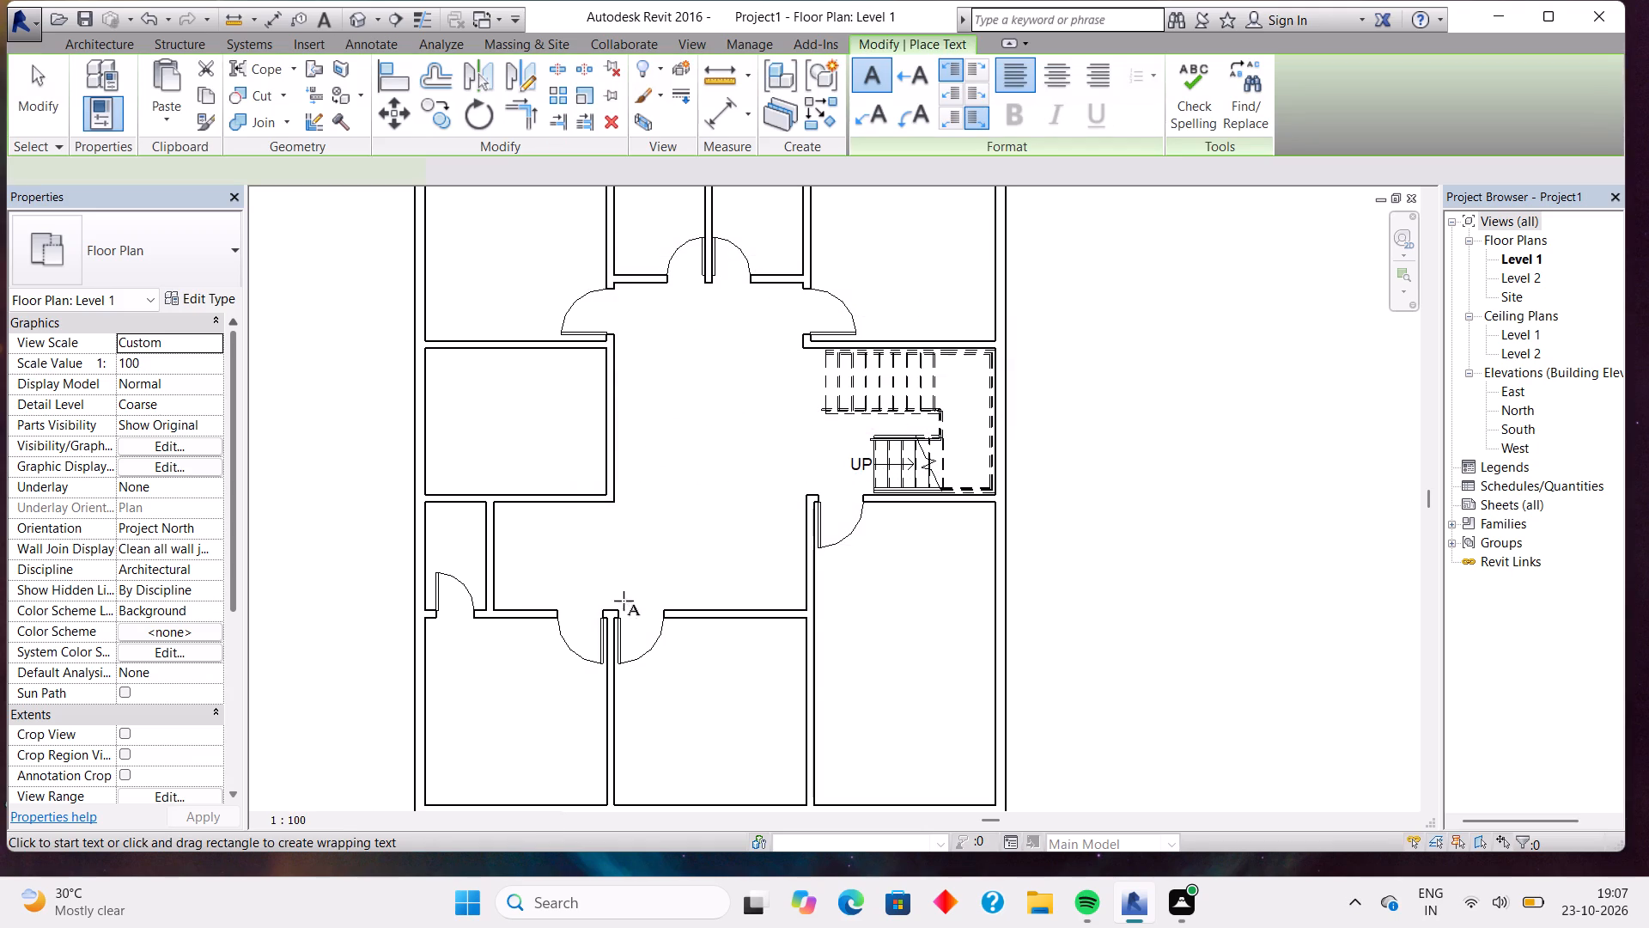
click(878, 611)
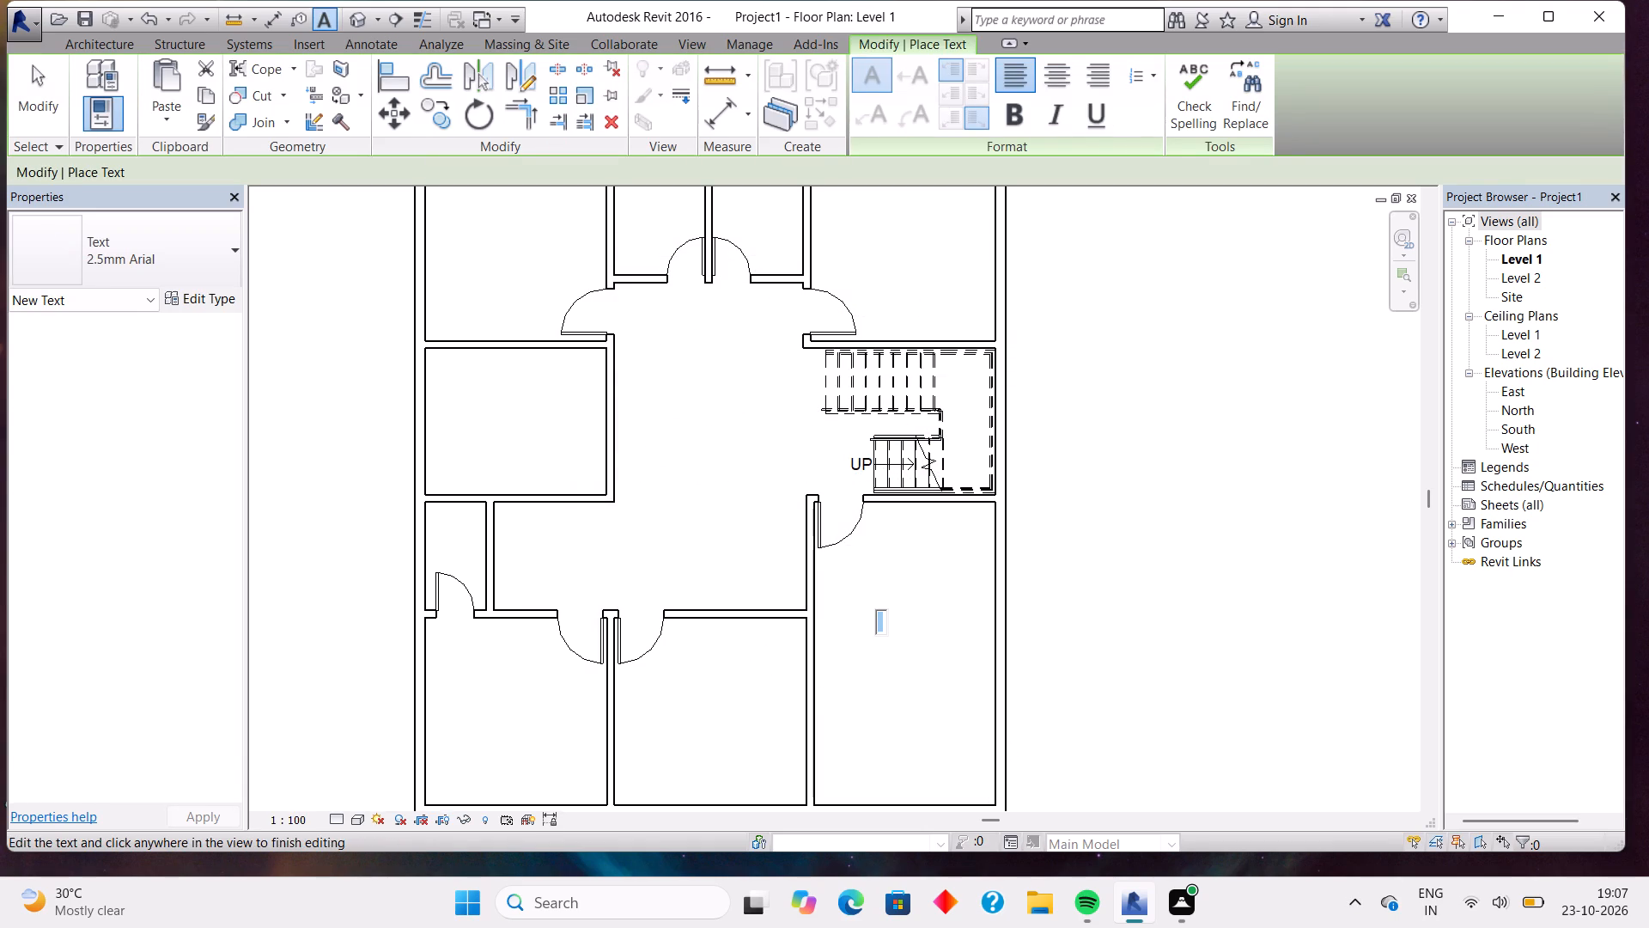
click(1014, 111)
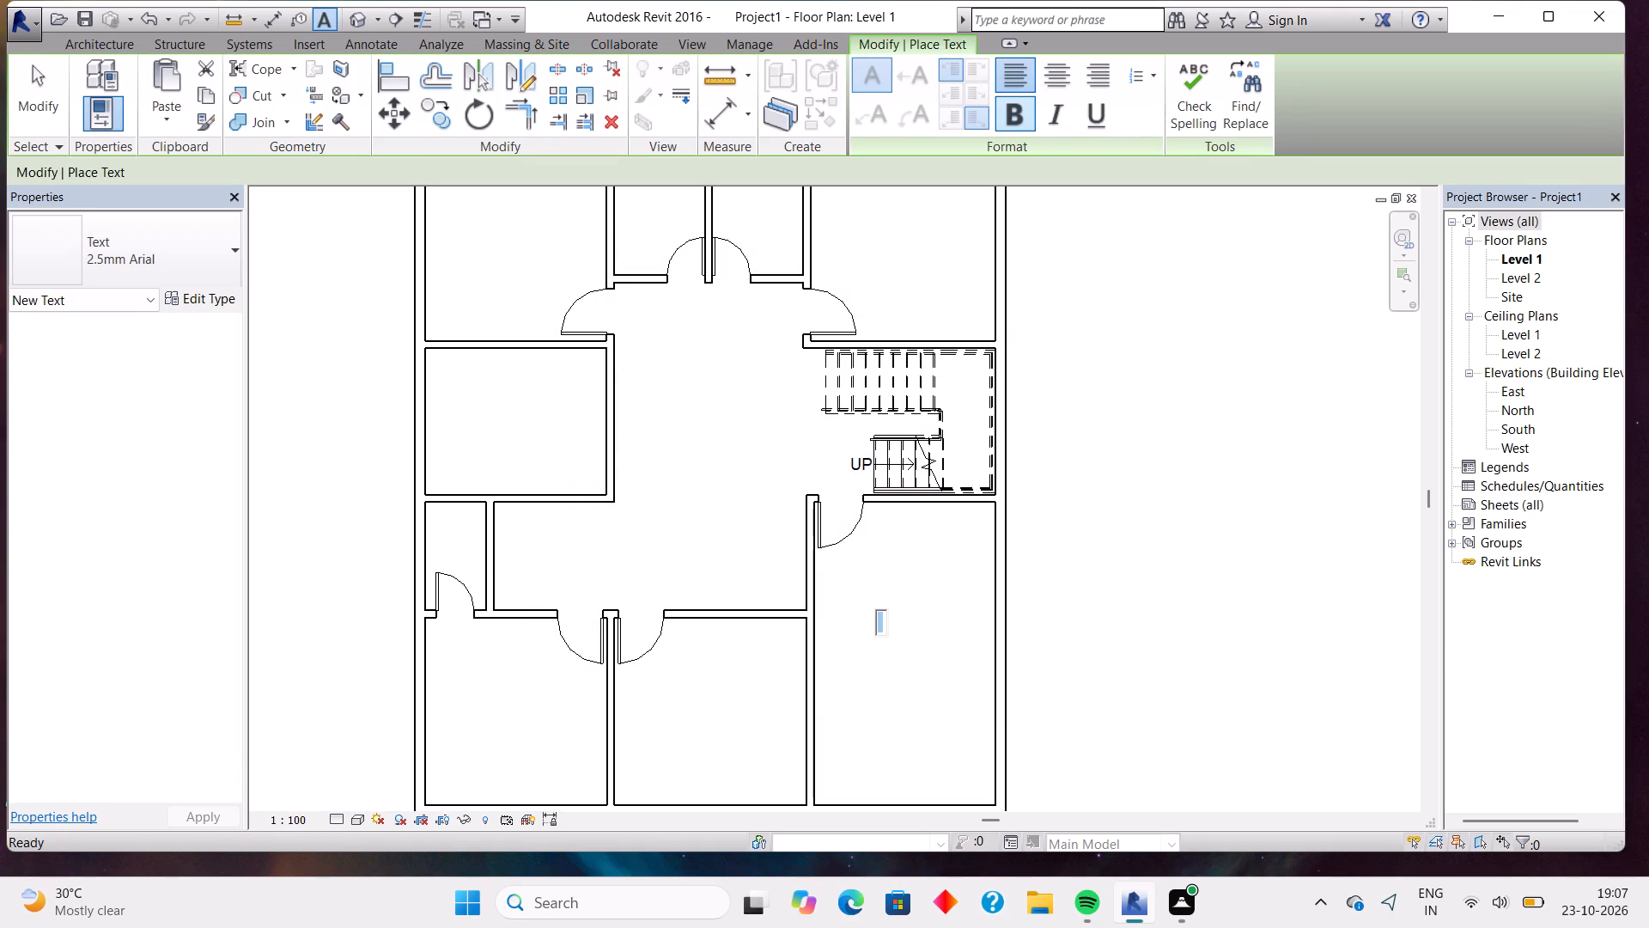
text(PA)
text(RKING)
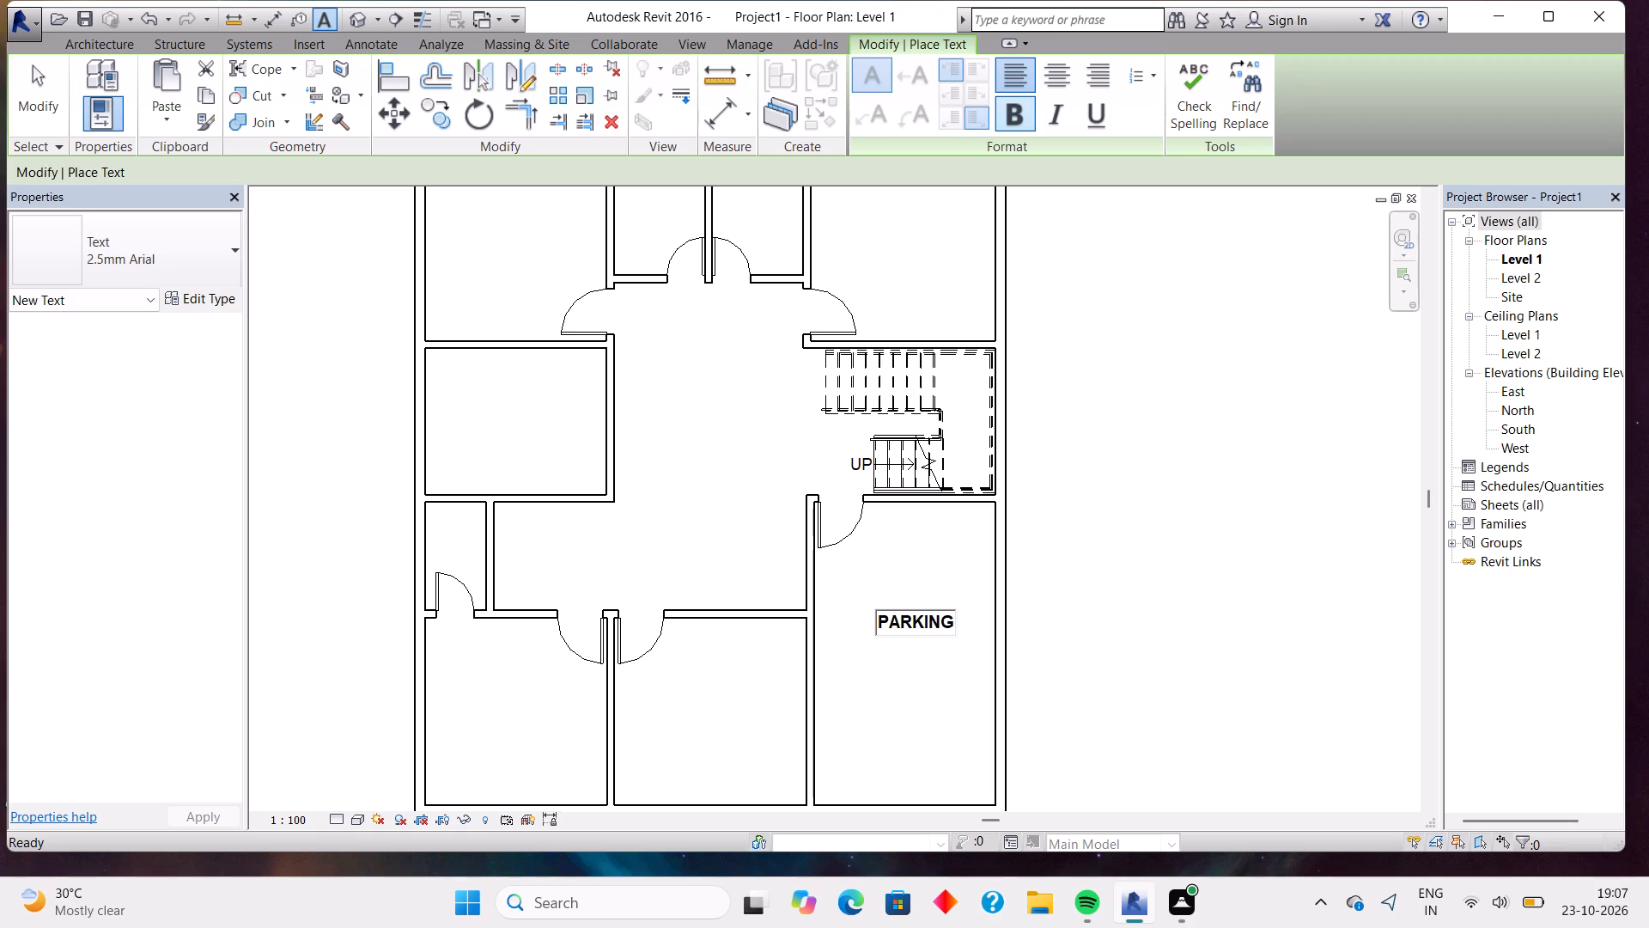
key(Return)
text(12')
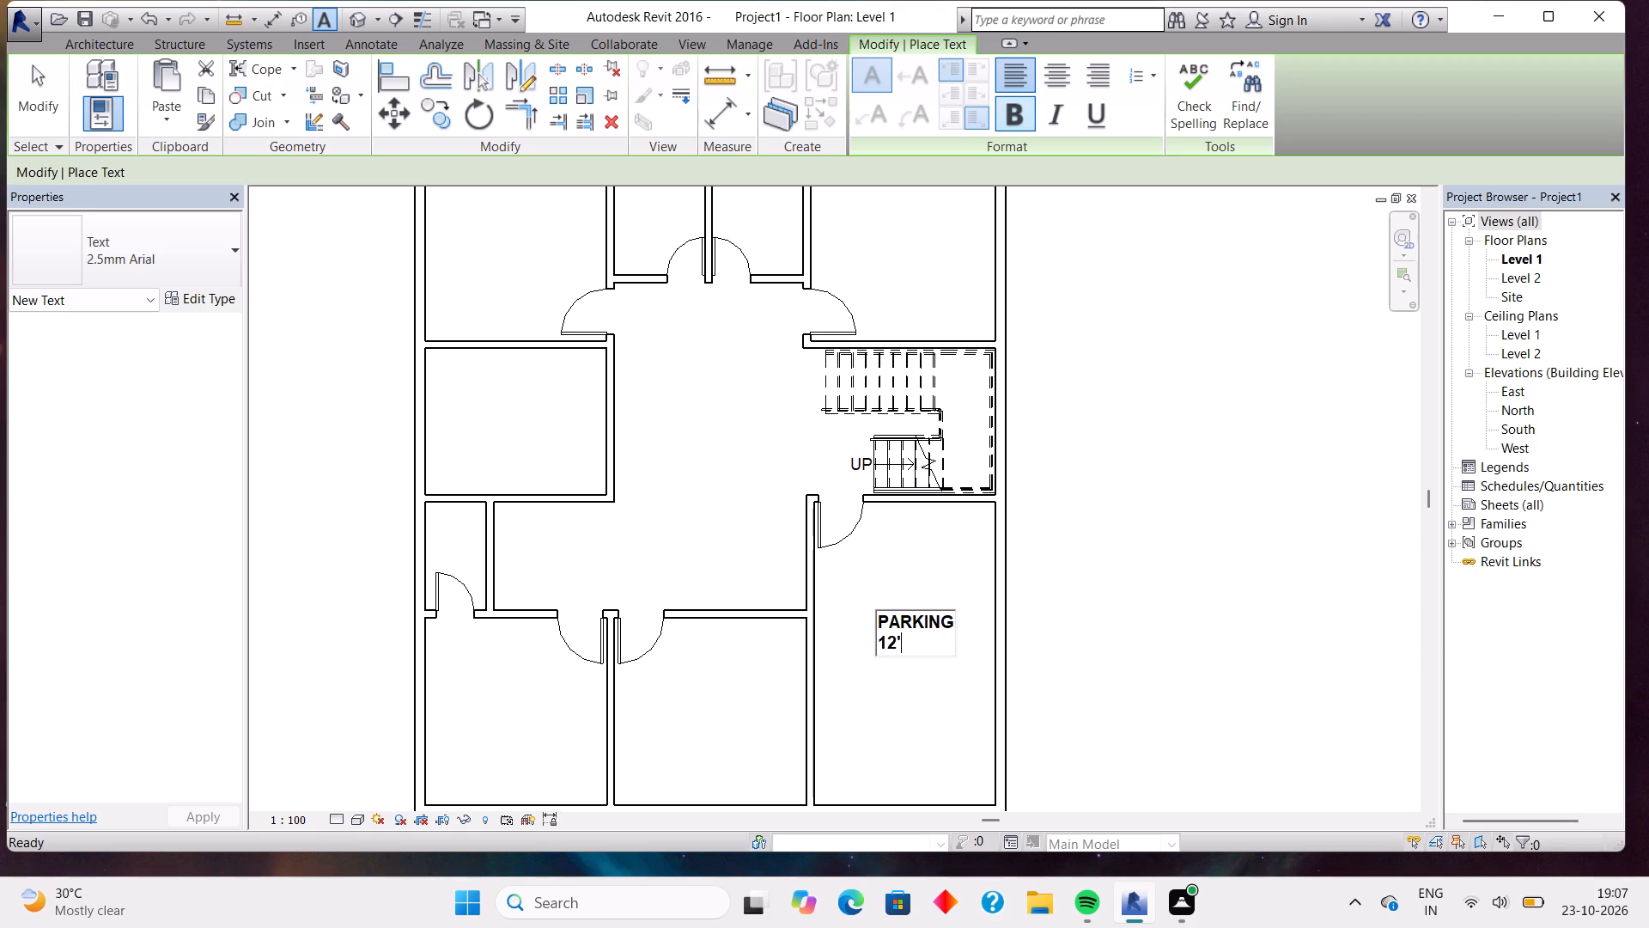
text(X20)
key(shift+quotedbl)
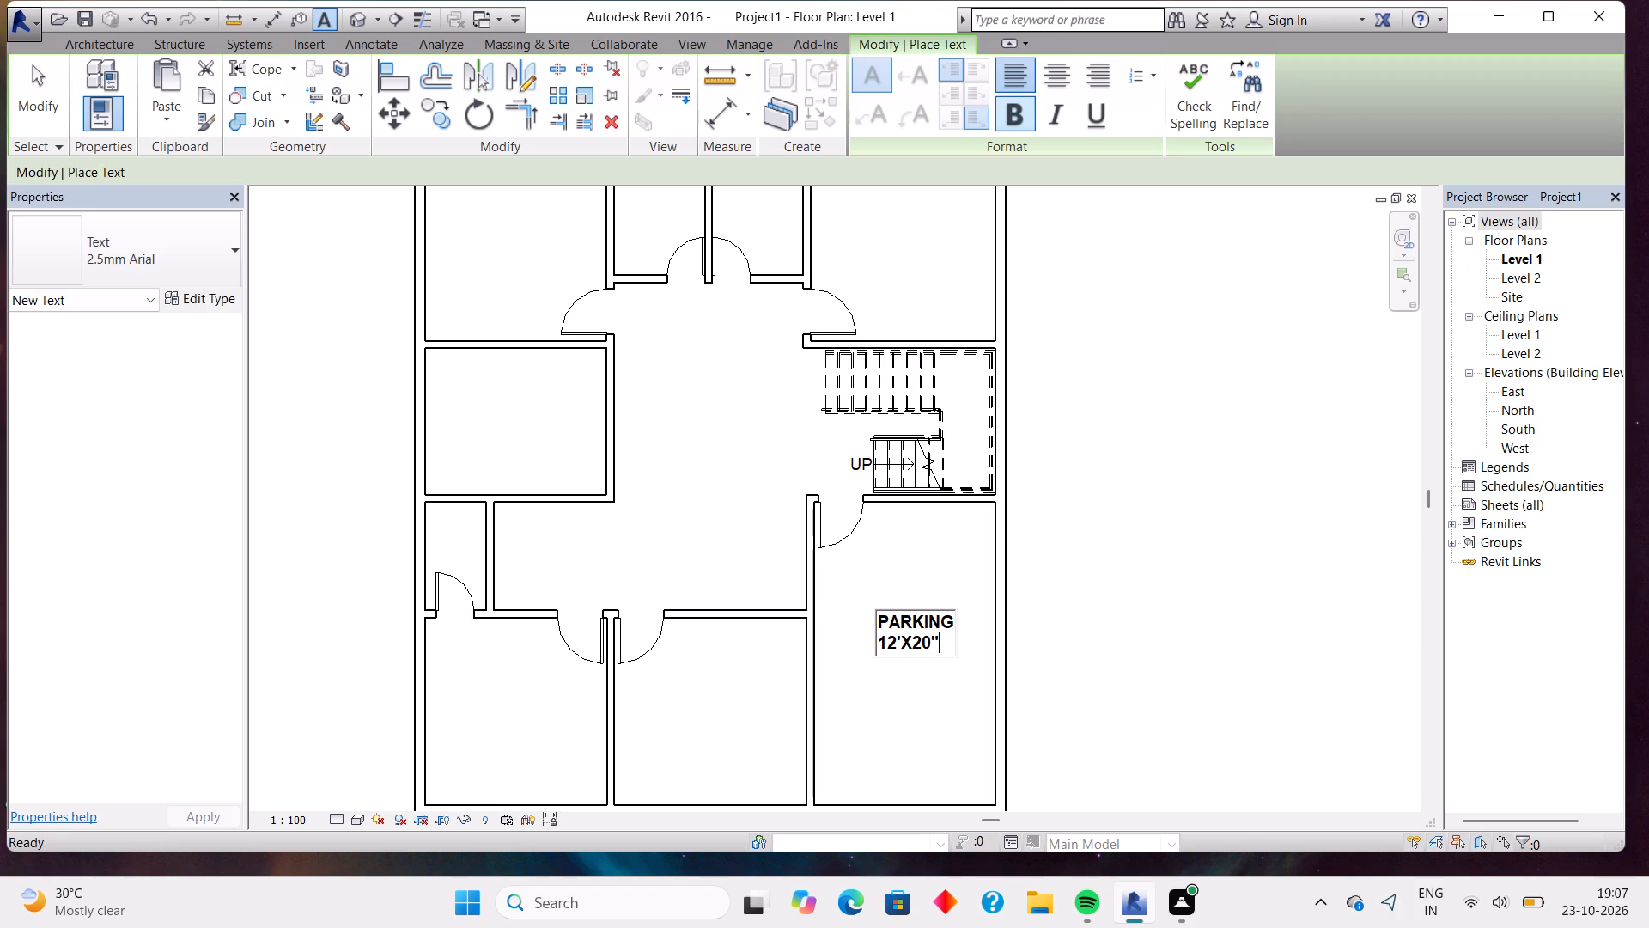
click(675, 681)
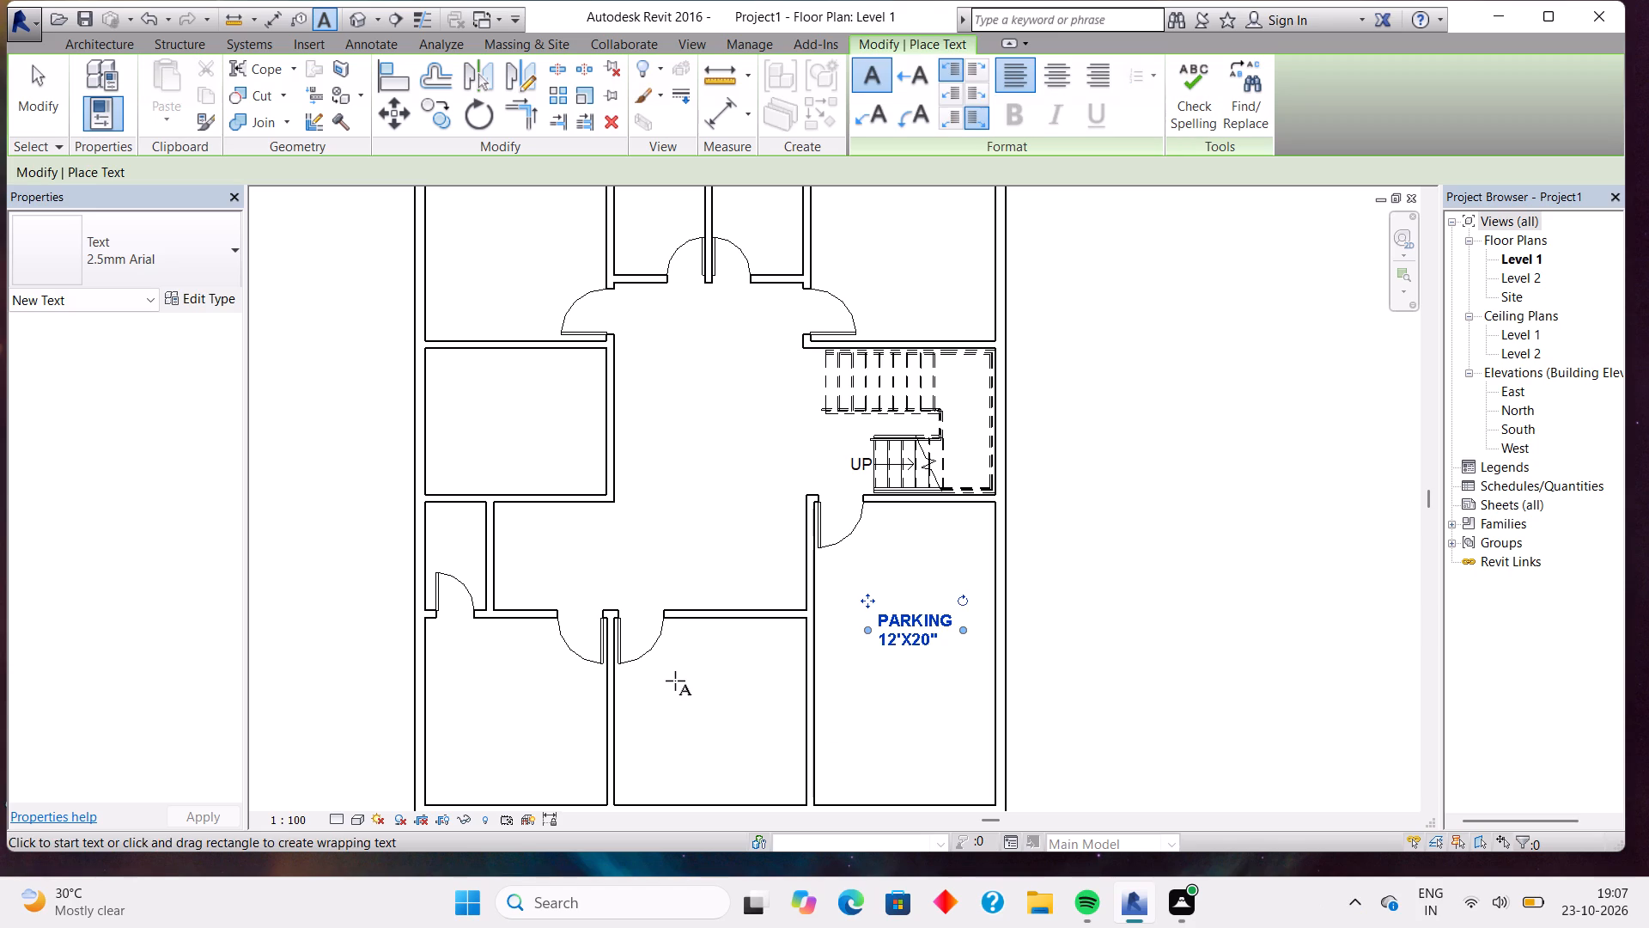
Add a bold text note in the middle south room reading BEDROOM with 12'8"X12" on a second line.
click(675, 681)
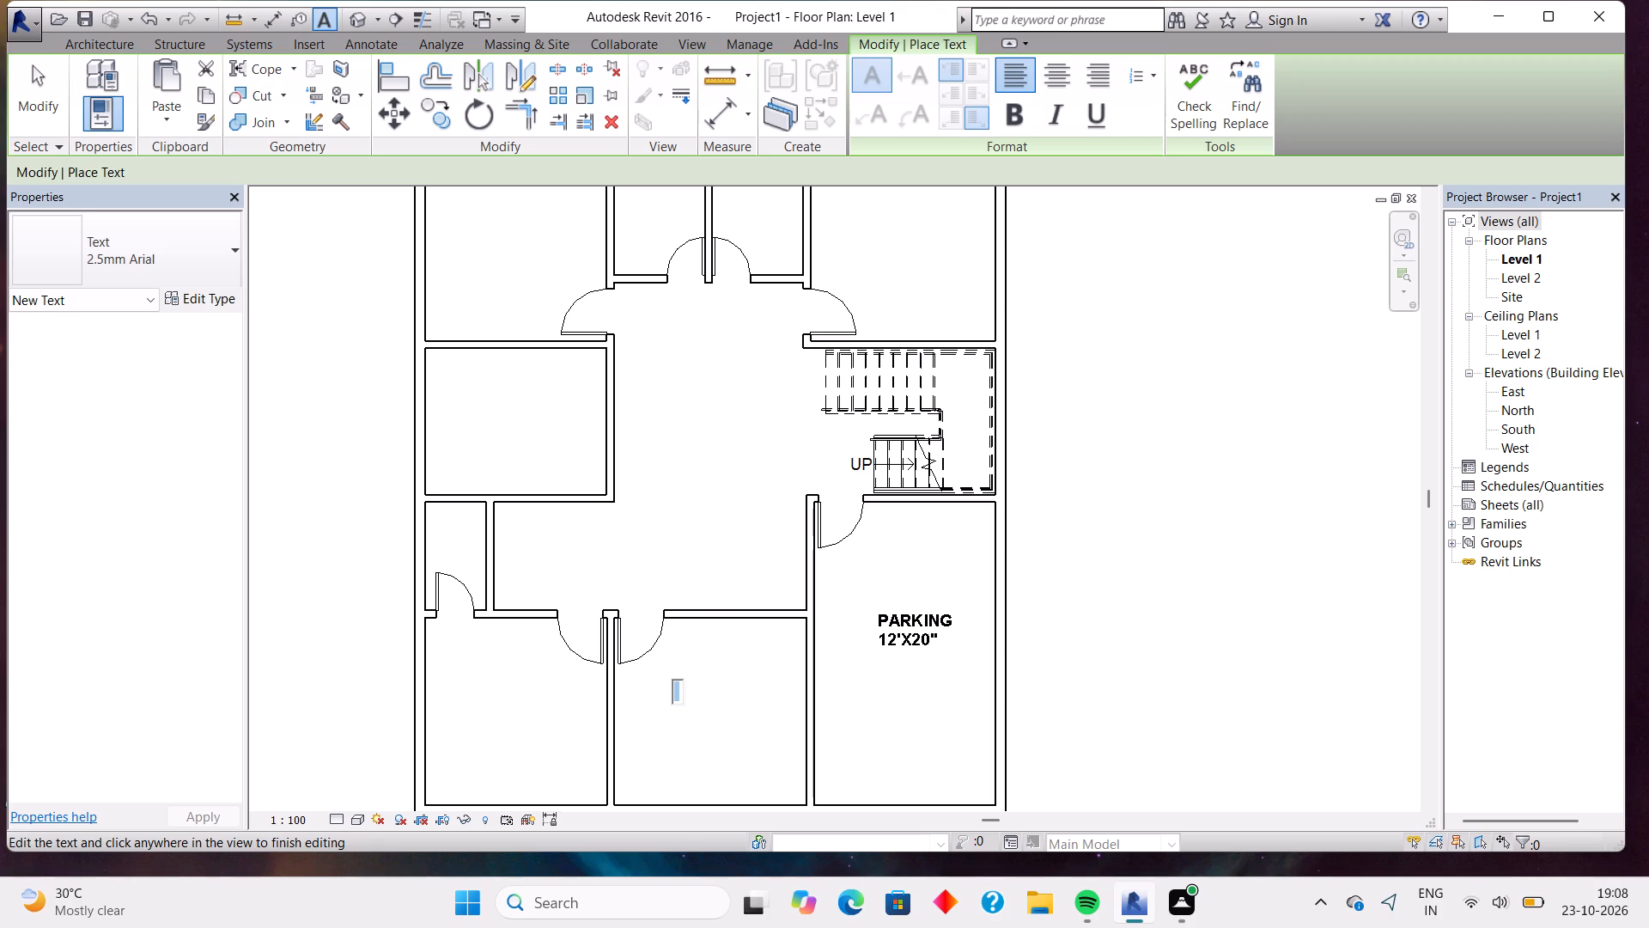
click(1001, 119)
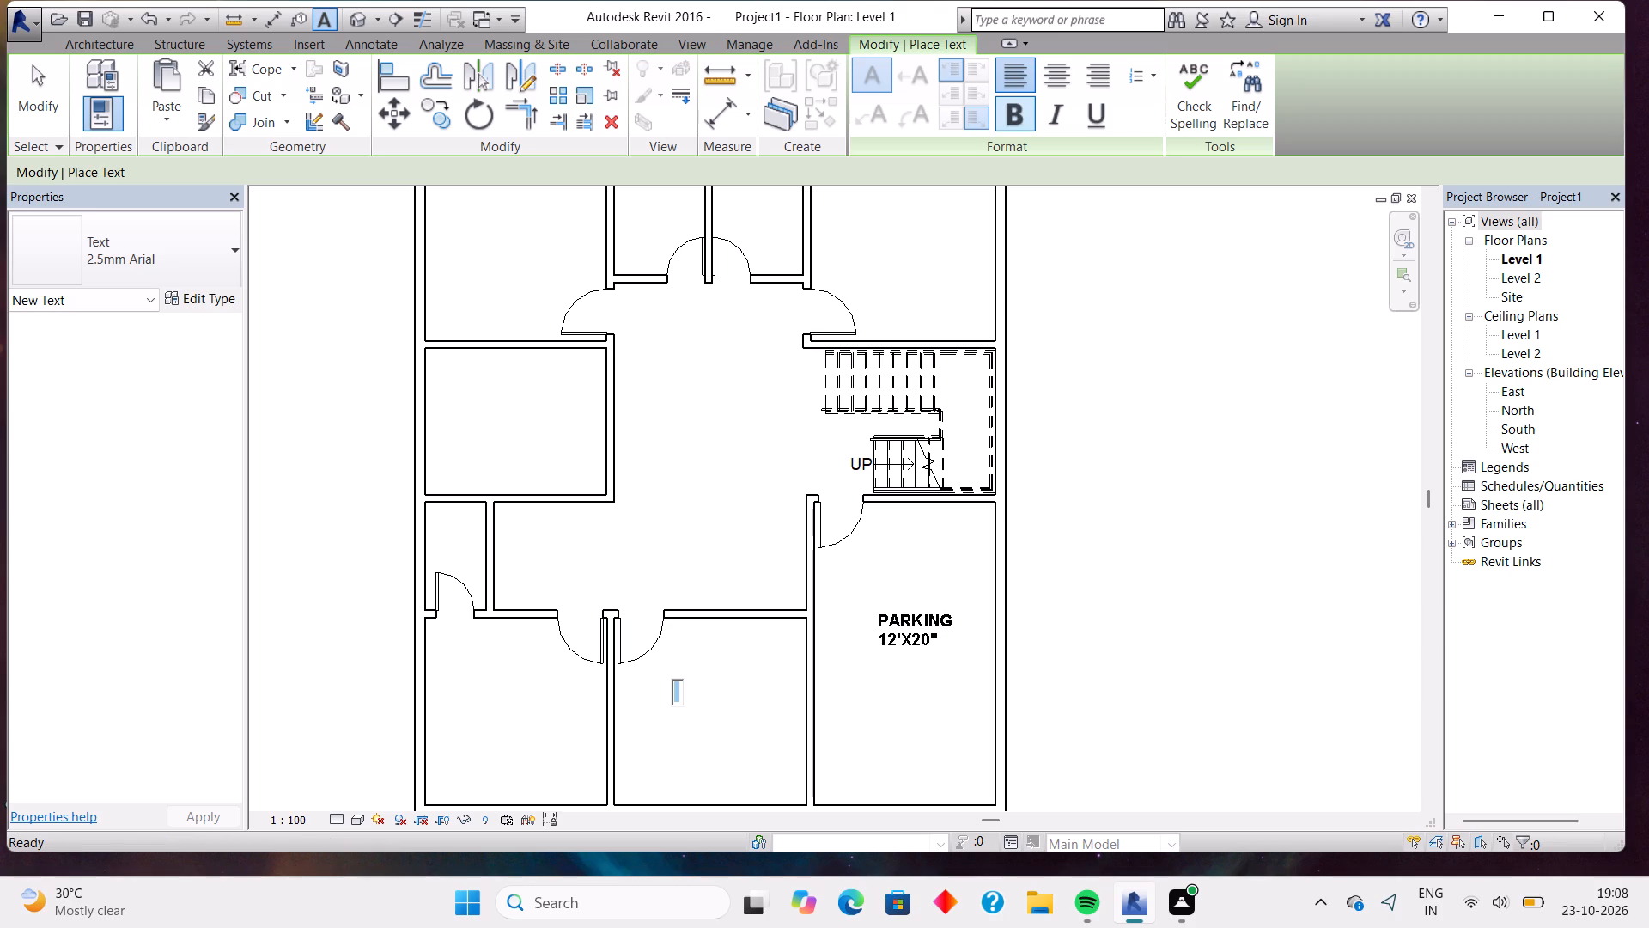
text(BEDROOM)
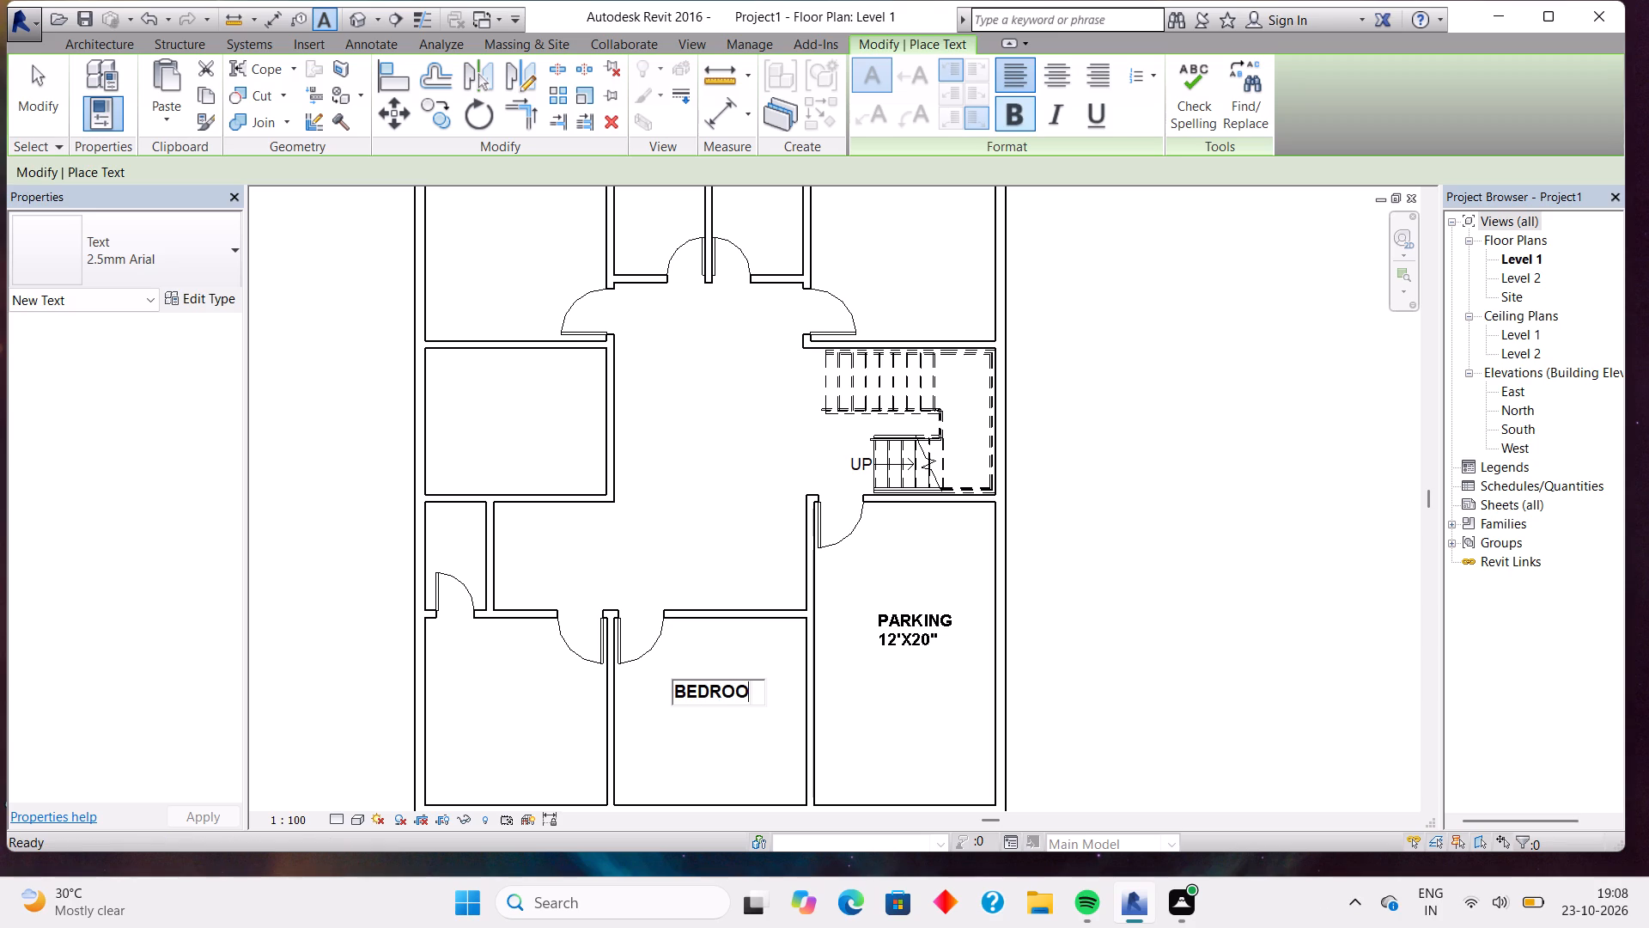
key(Return)
text(12)
key(apostrophe)
key(8)
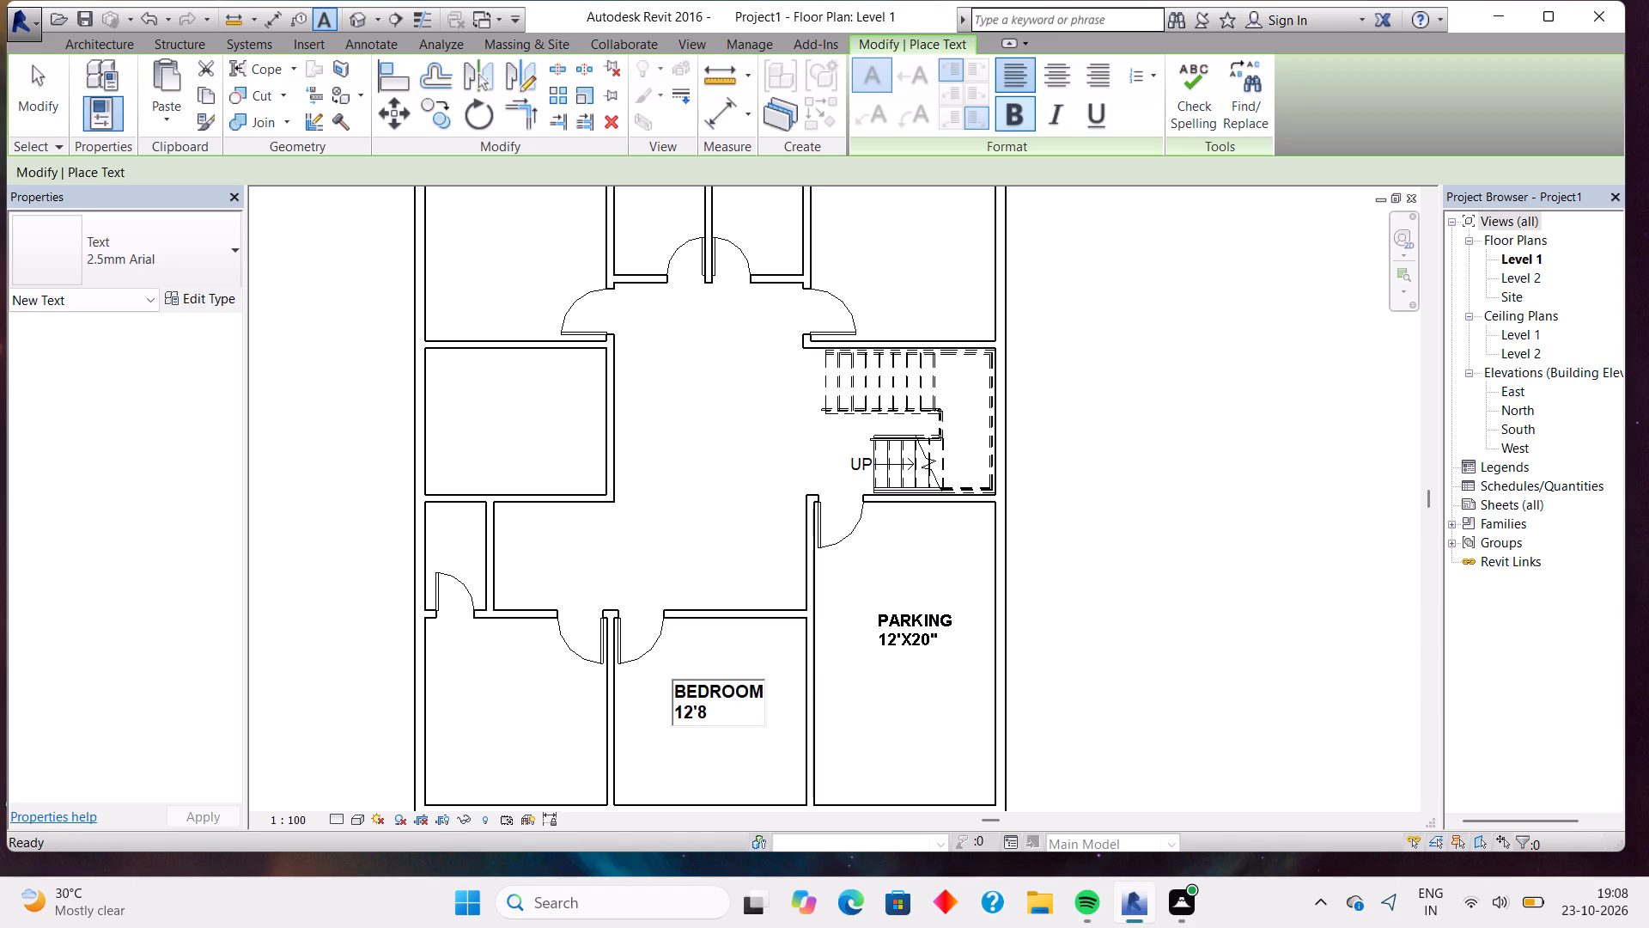
key(apostrophe)
key(BackSpace)
key(shift+quotedbl)
key(x)
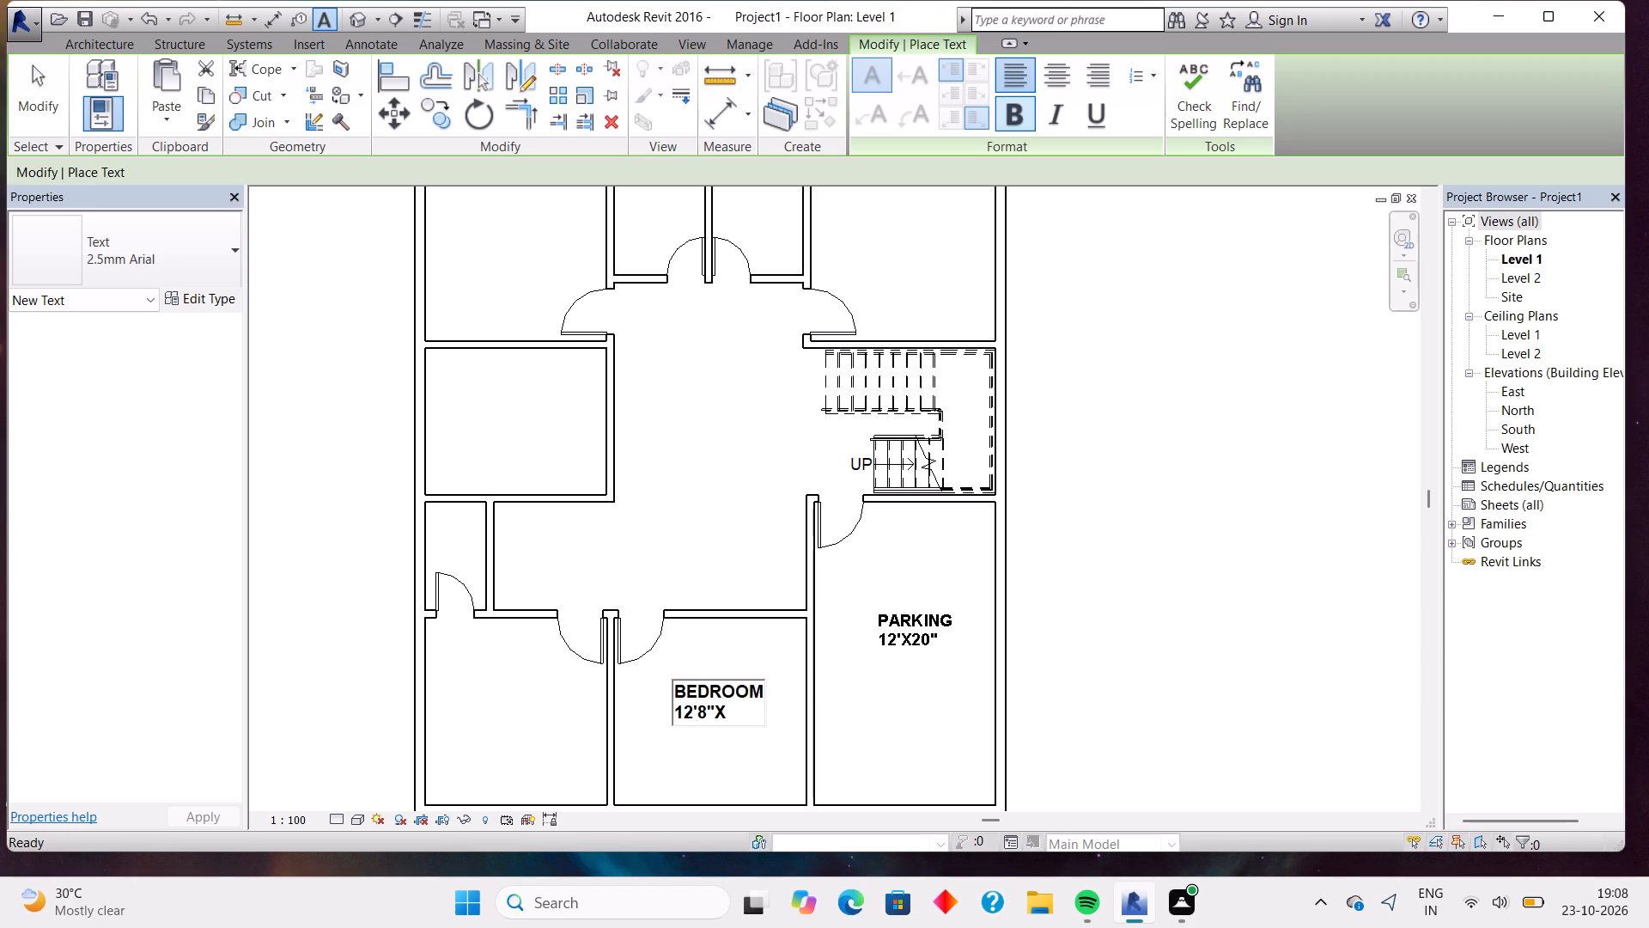
text(12)
key(apostrophe)
key(BackSpace)
key(shift+quotedbl)
click(462, 683)
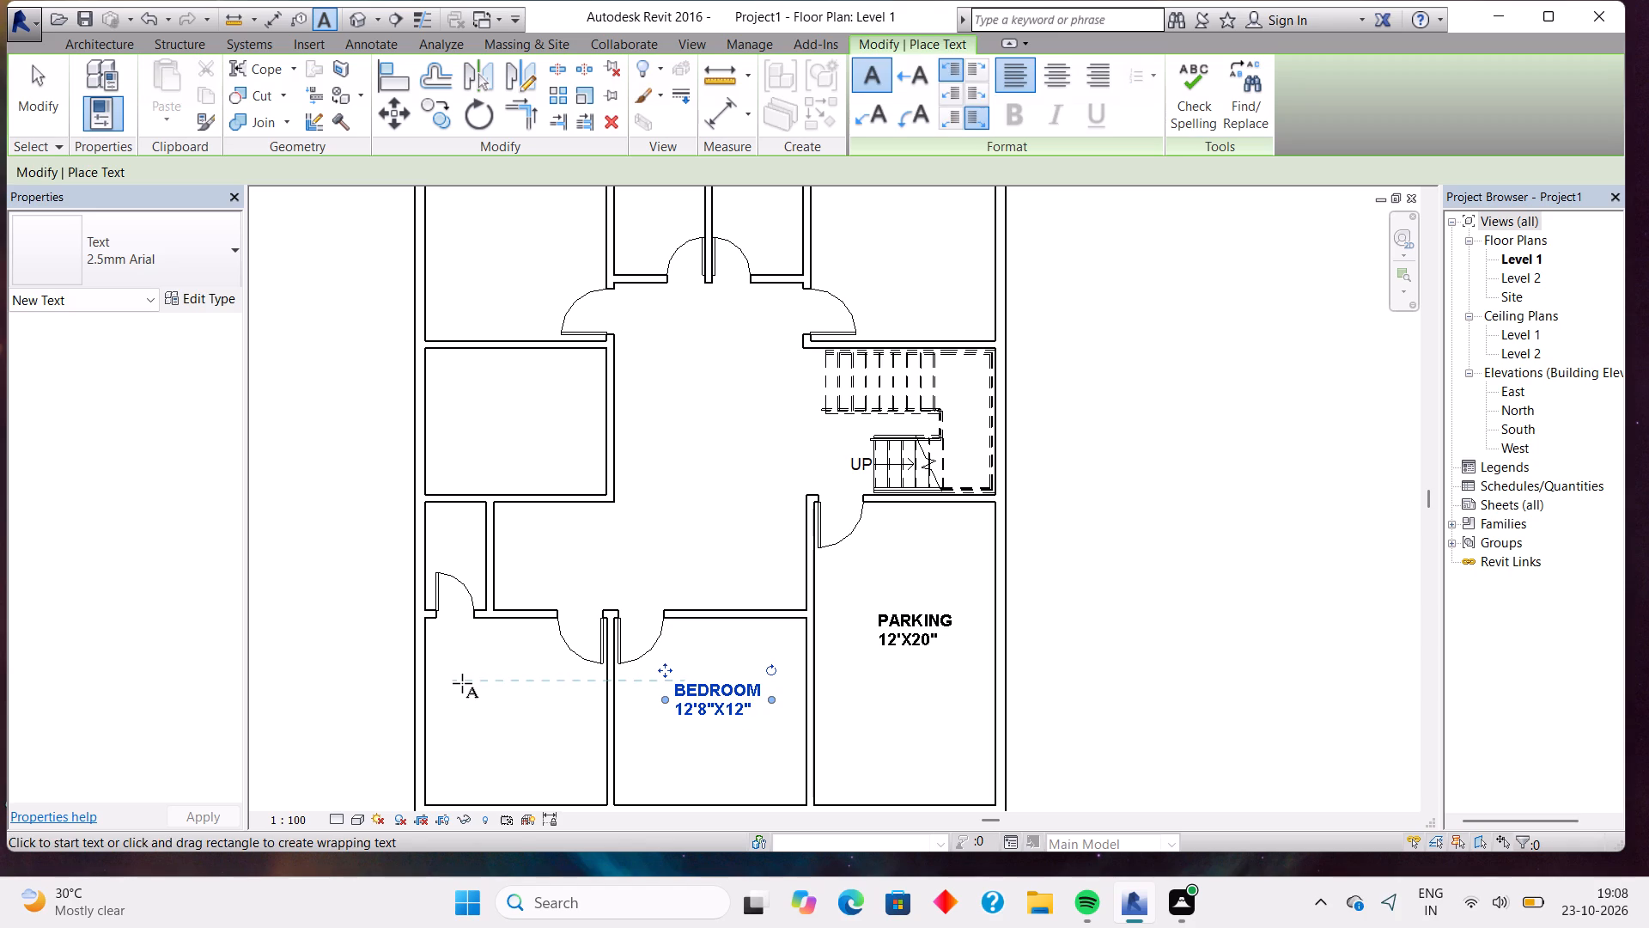
Add a bold text note in the southwest room reading MASTER B ROOM with 12'X12' on a second line.
click(462, 683)
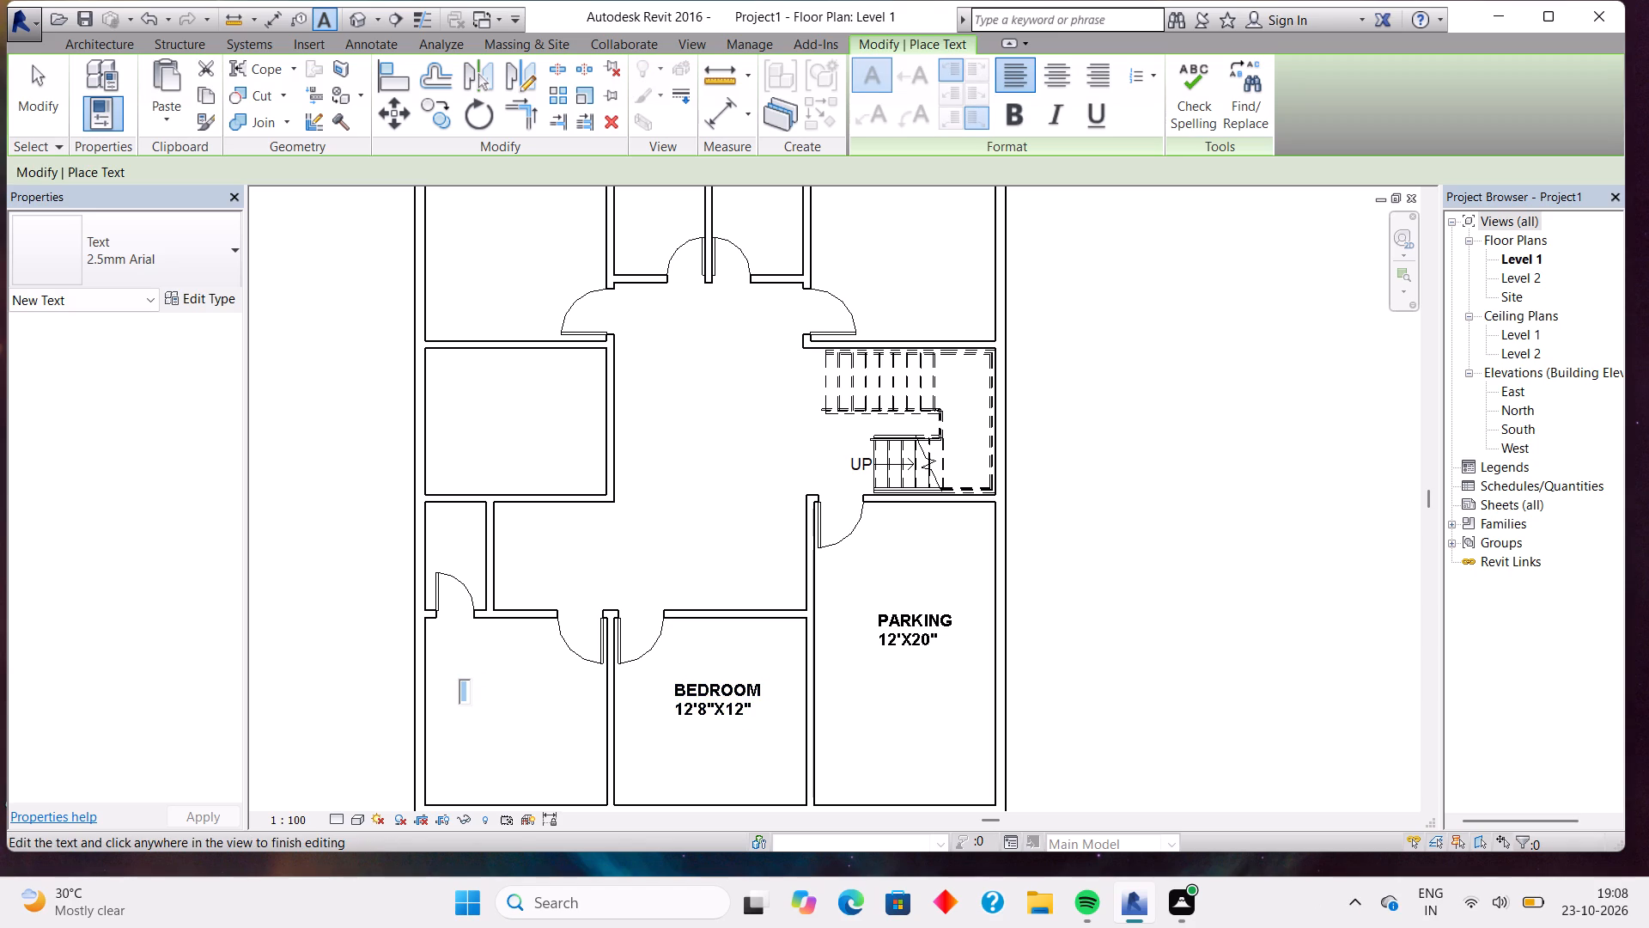
click(1030, 107)
text(MASTER)
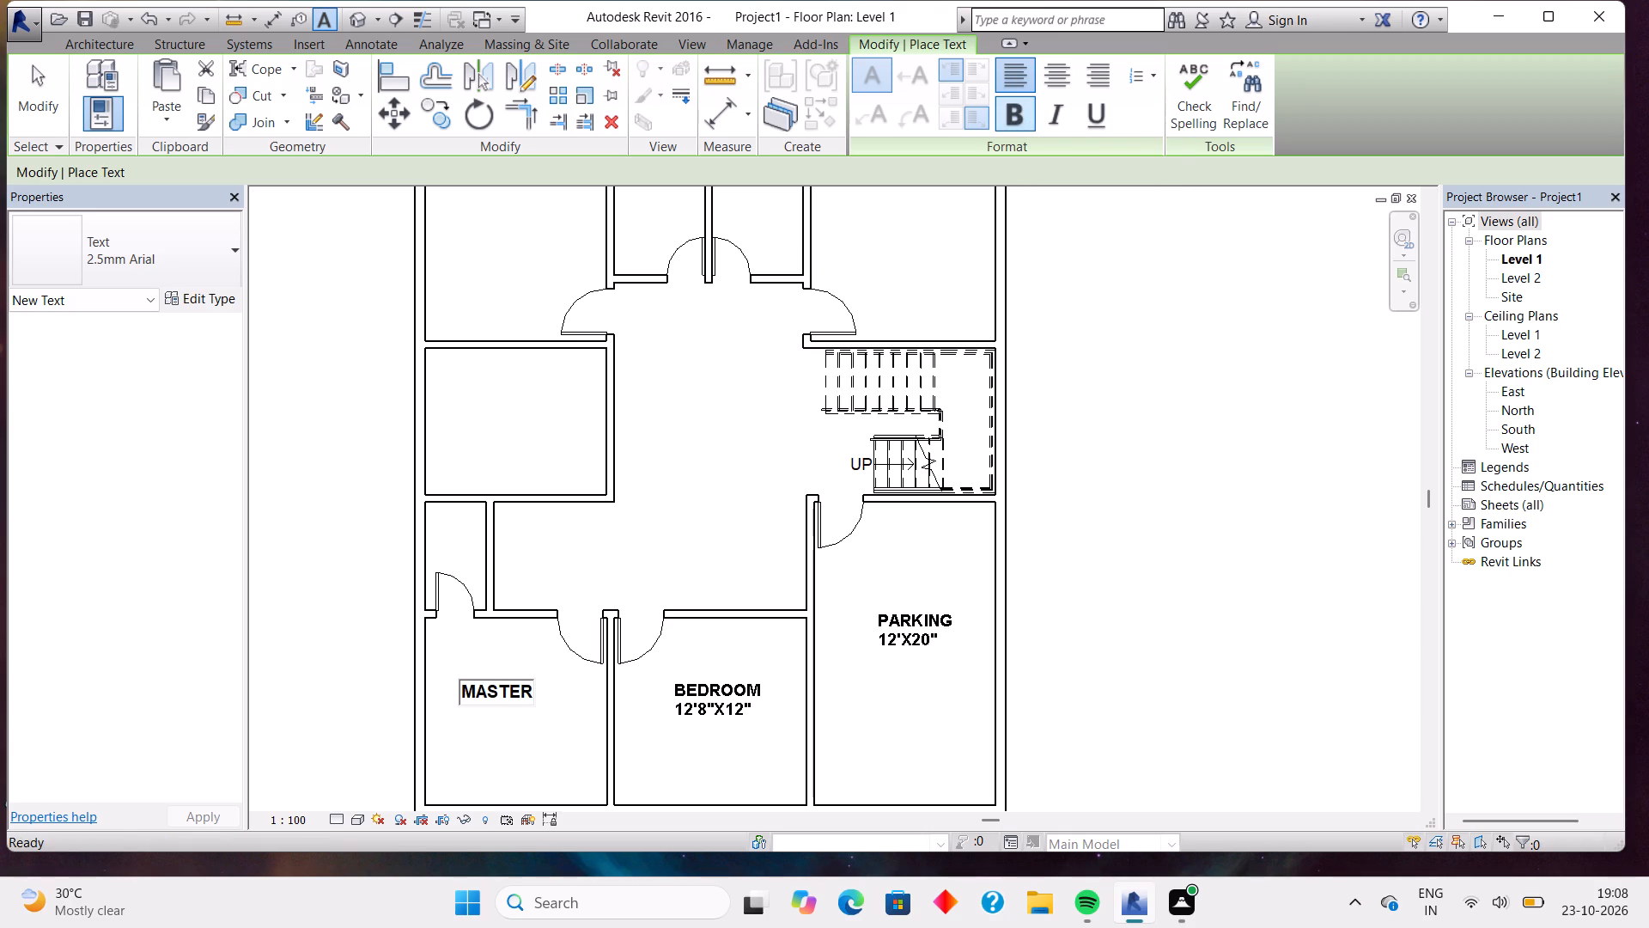
key(space)
text(B)
key(space)
text(ROOM)
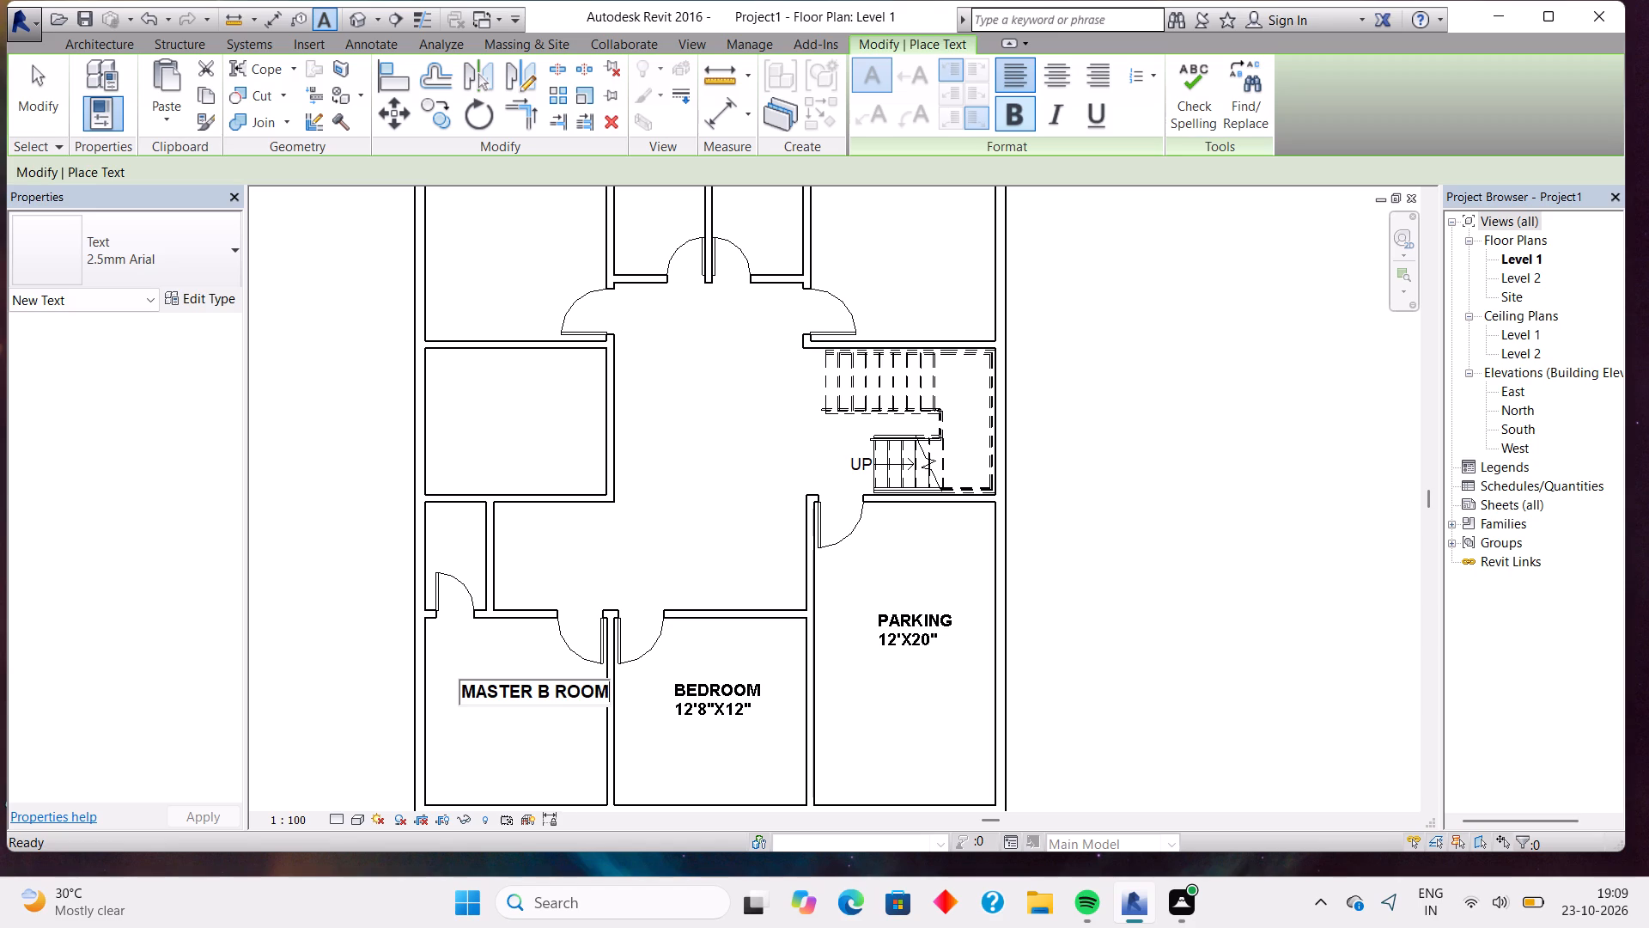
key(Return)
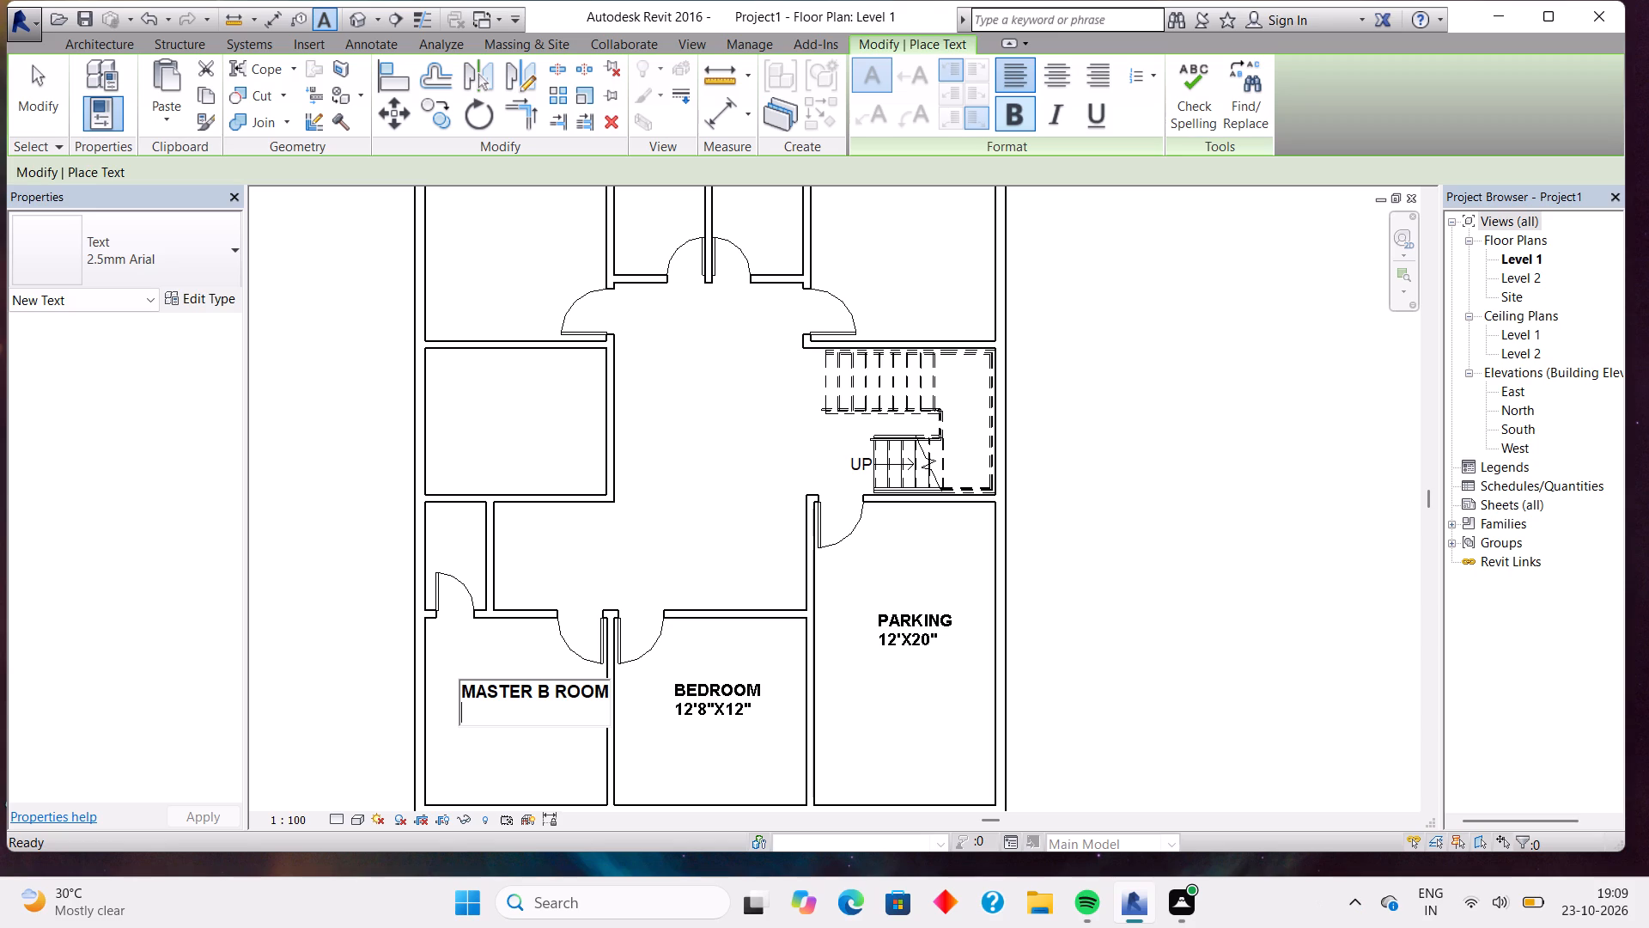
text(12)
key(apostrophe)
key(x)
text(12)
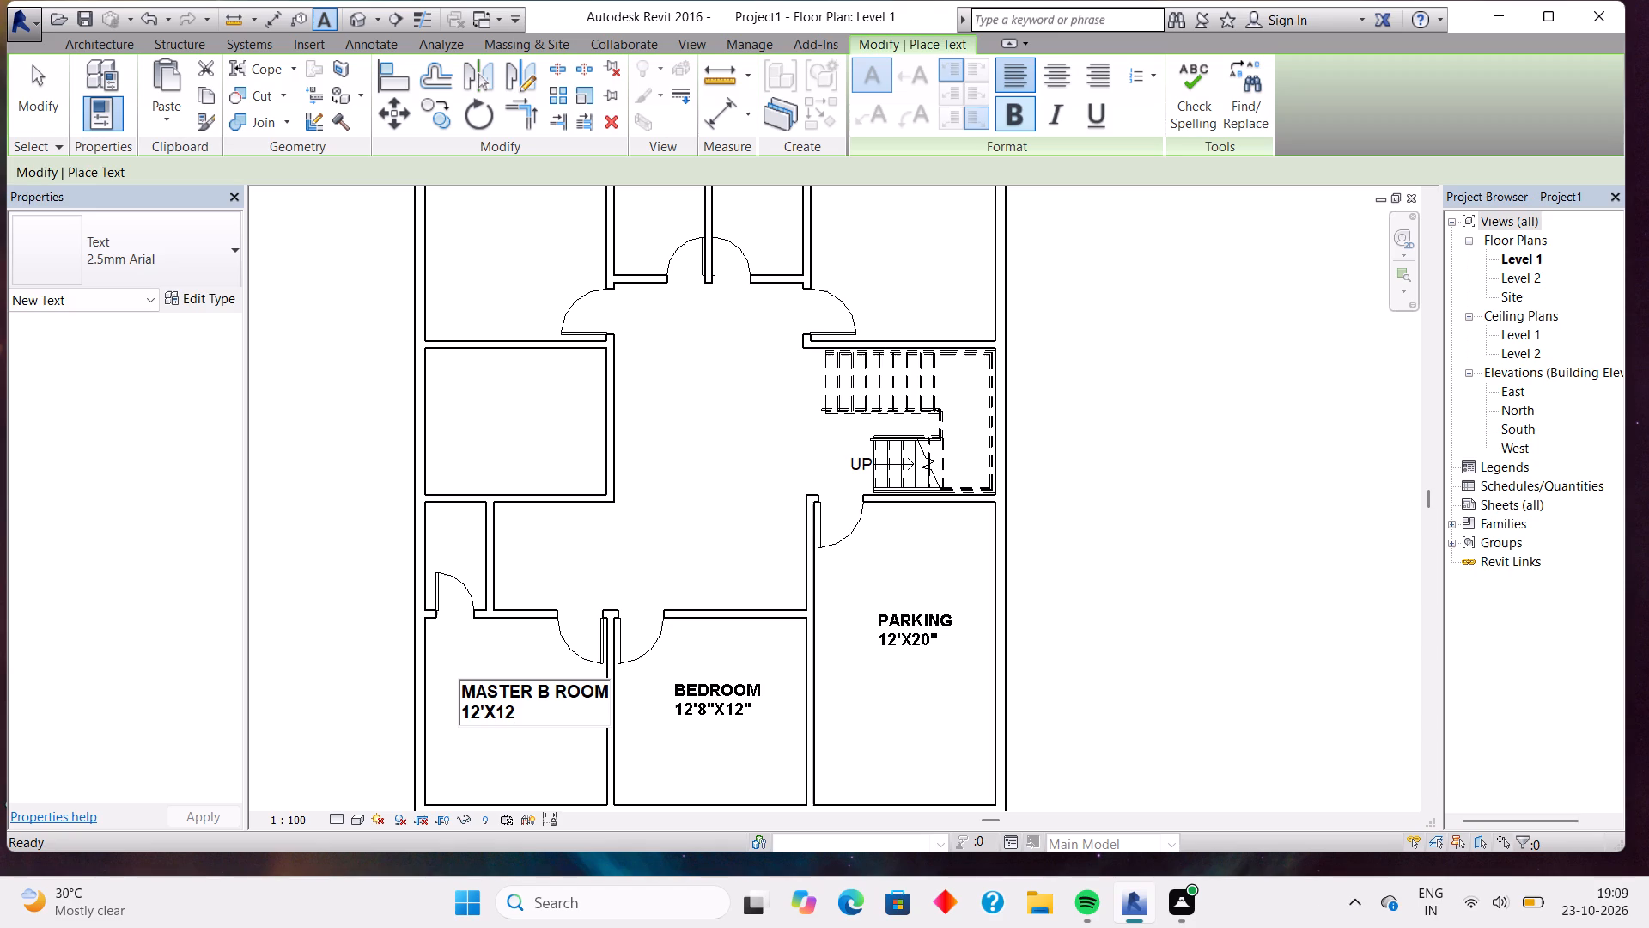
key(apostrophe)
click(434, 535)
Add a bold text note in the small room north of the master bedroom reading TOILET, and start a second line.
click(434, 535)
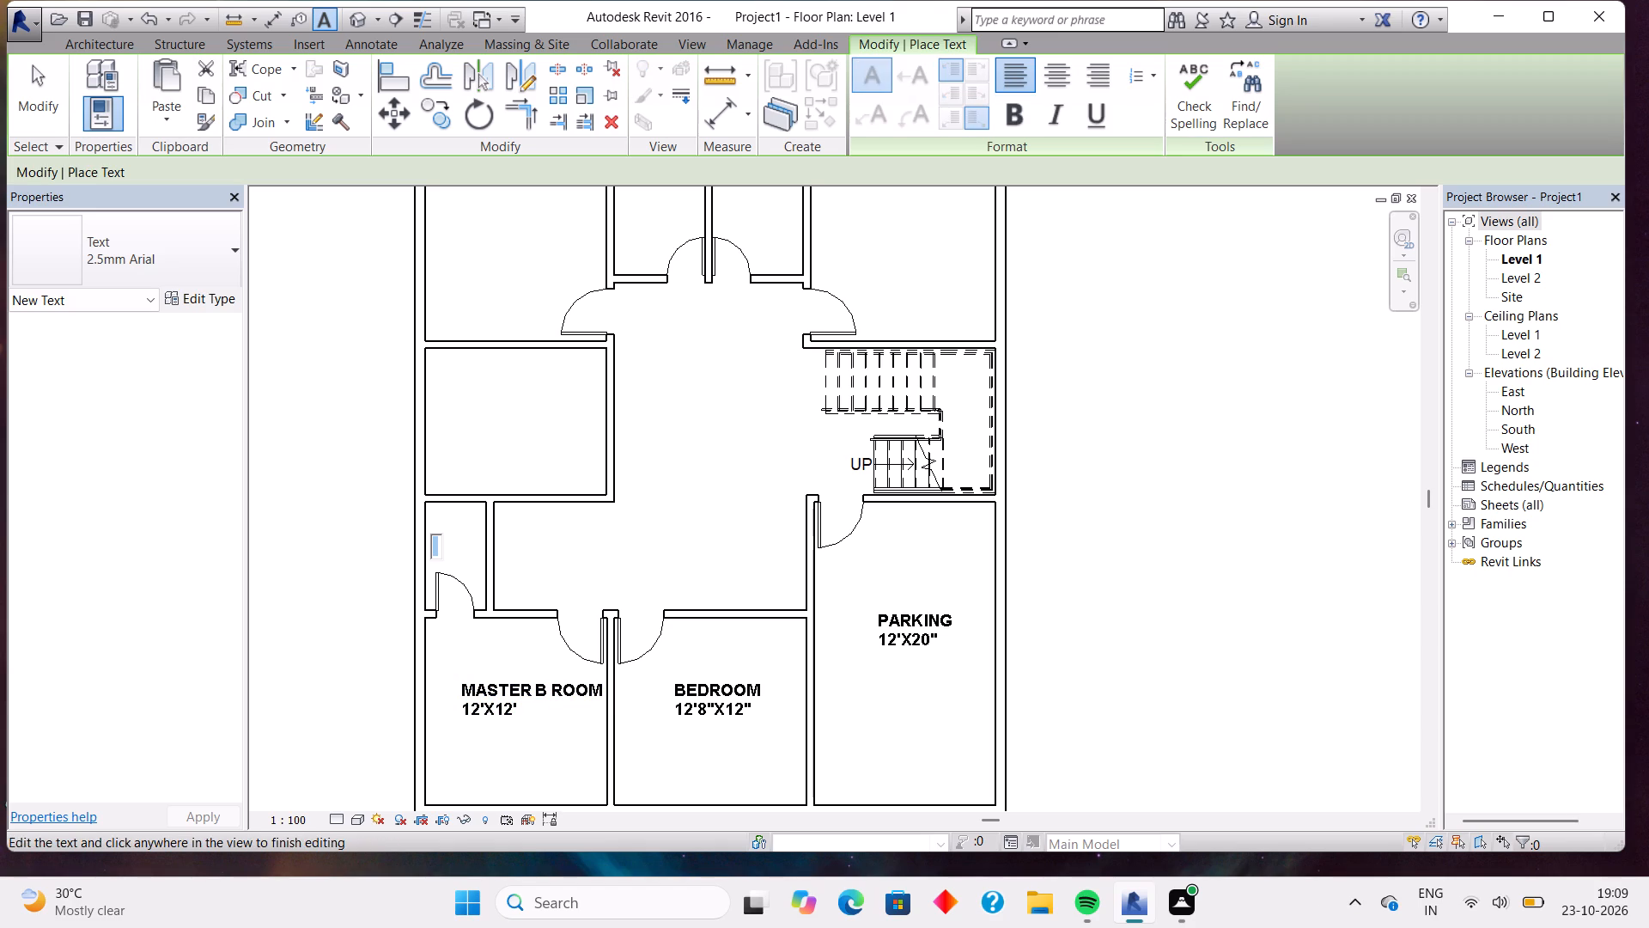
click(998, 124)
text(TOILET)
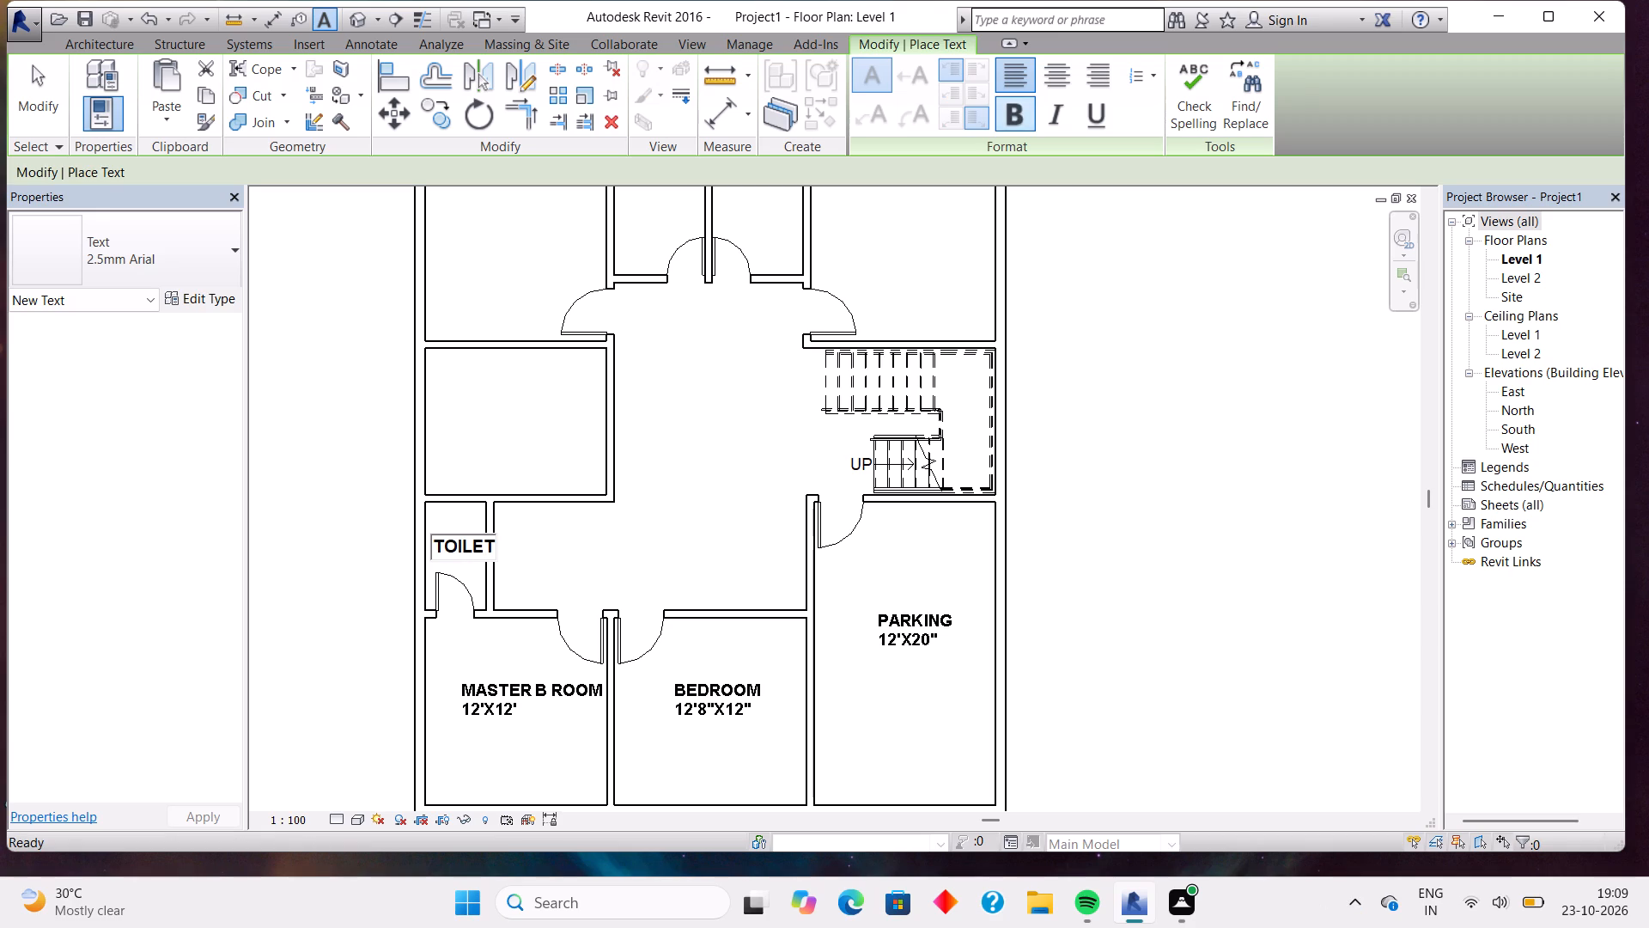
key(Return)
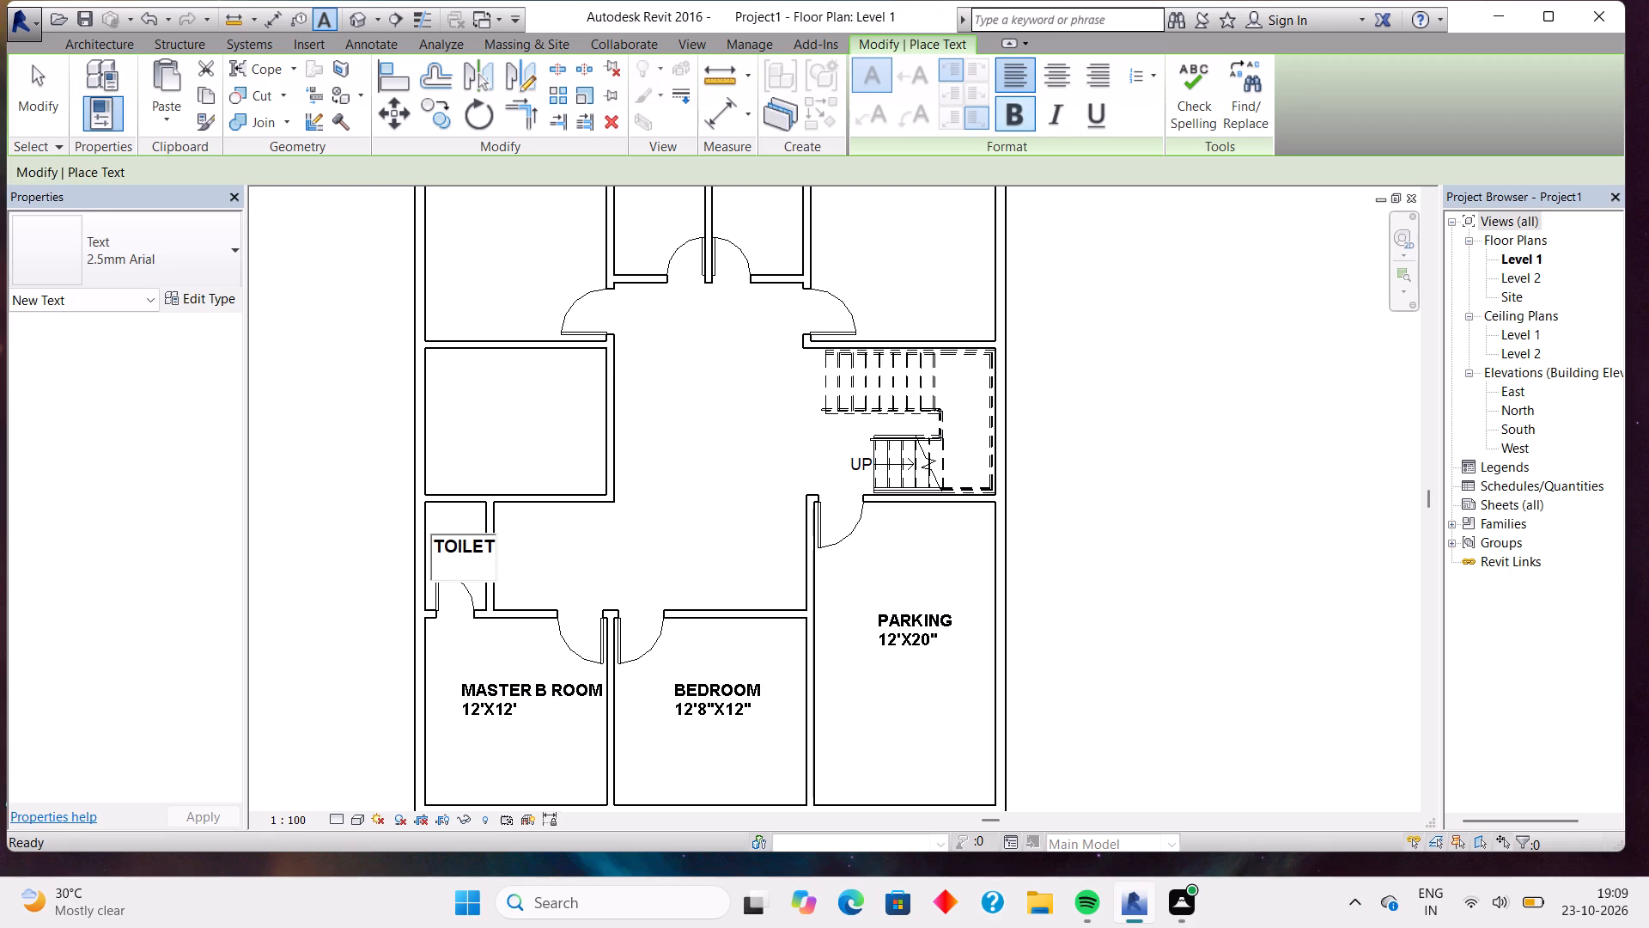
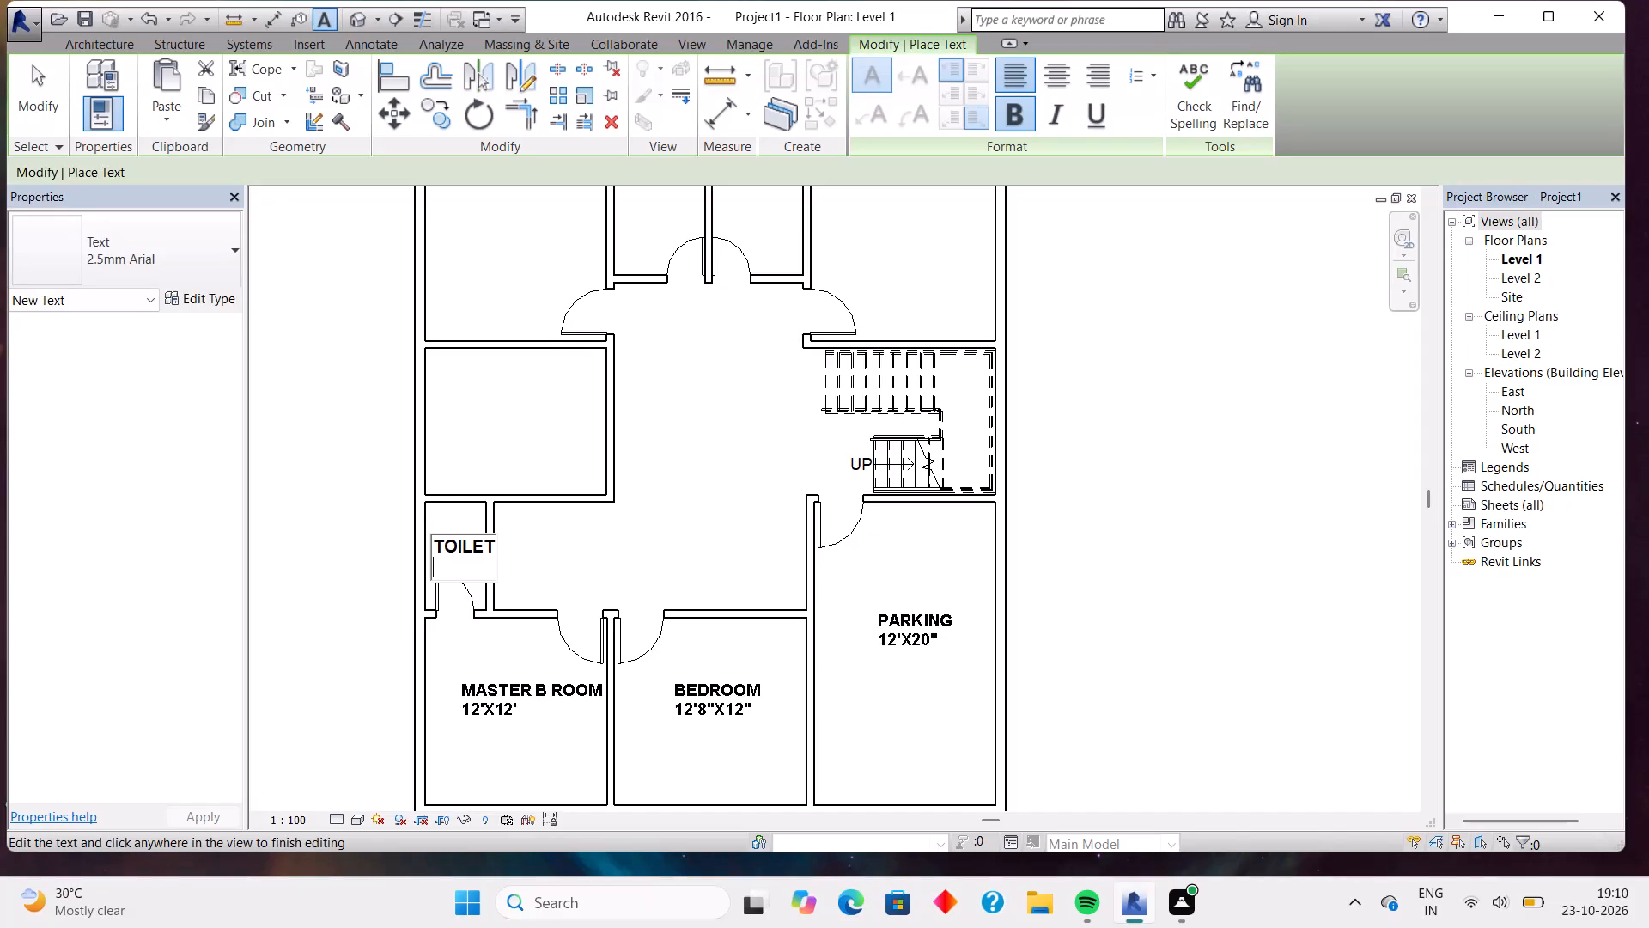
Complete the TOILET note with the size 4'X7'2" on its second line.
text(4')
key(x)
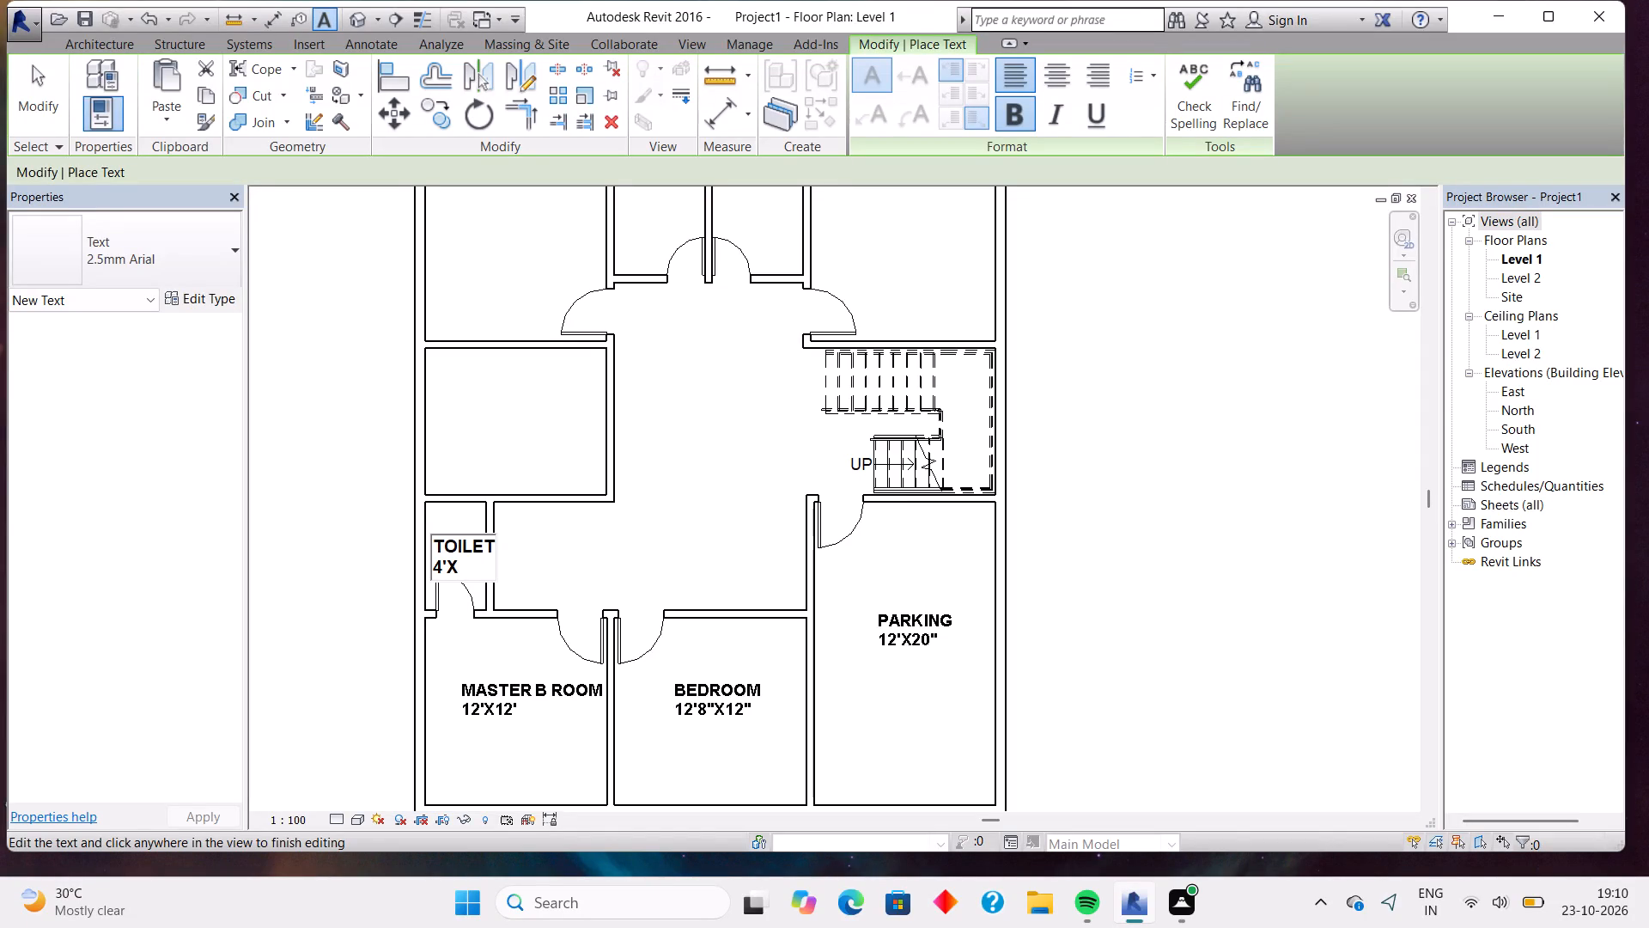
key(7)
key(apostrophe)
key(2)
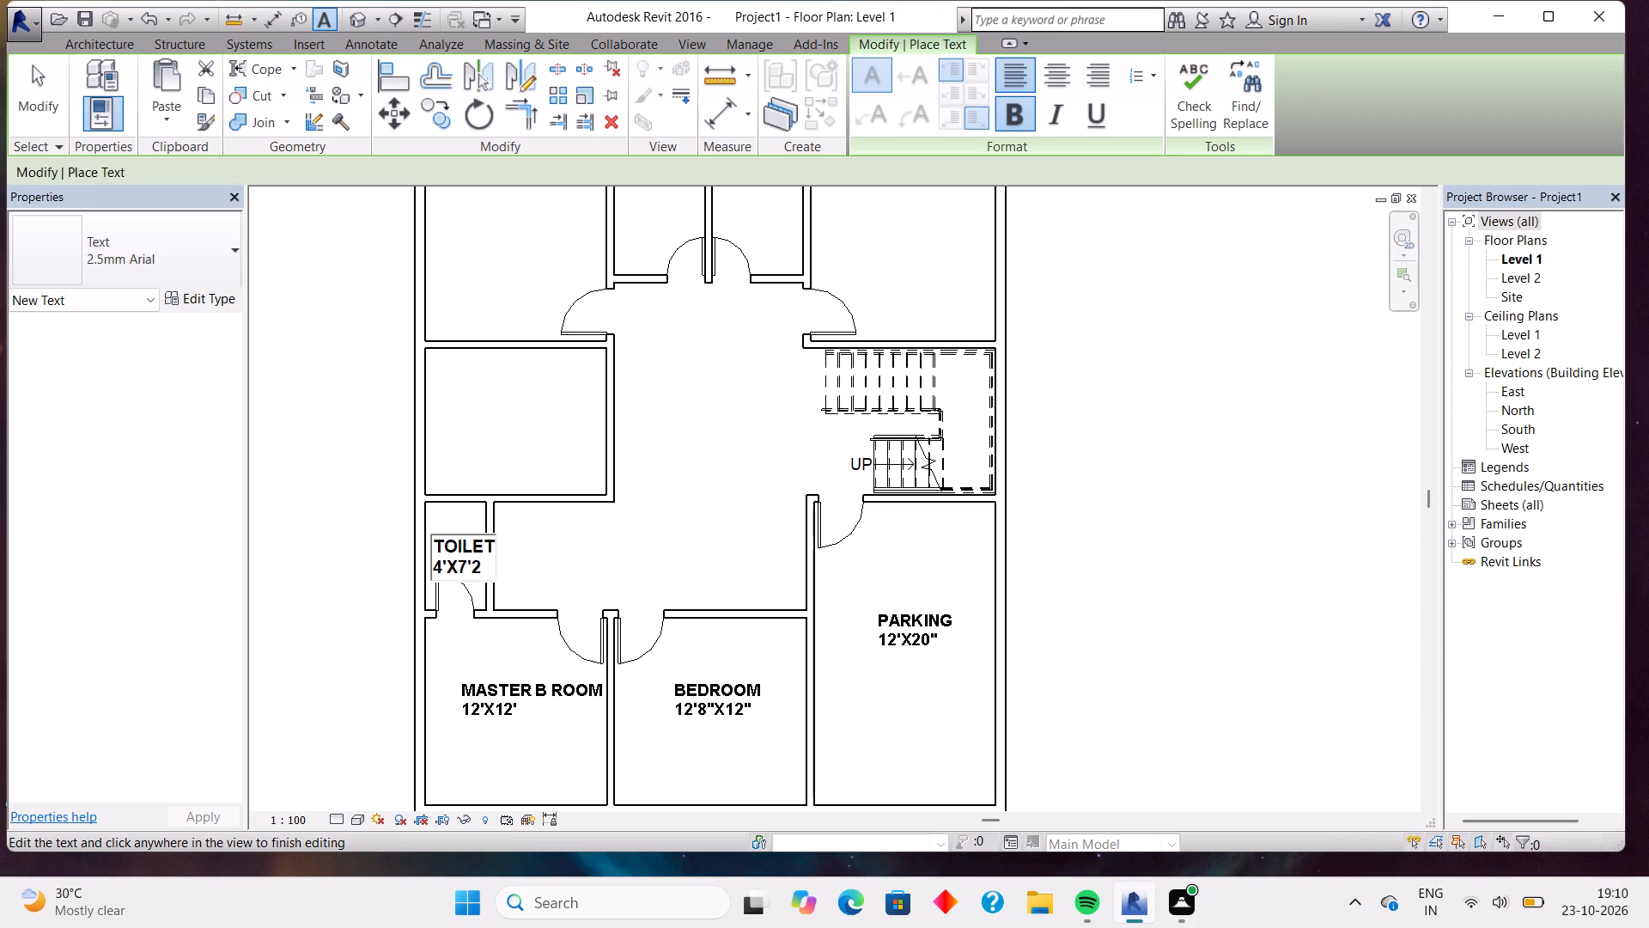
key(shift+quotedbl)
click(538, 556)
Add a bold text note in the space east of the toilet reading DINING with 8'X7'2" on a second line.
click(537, 548)
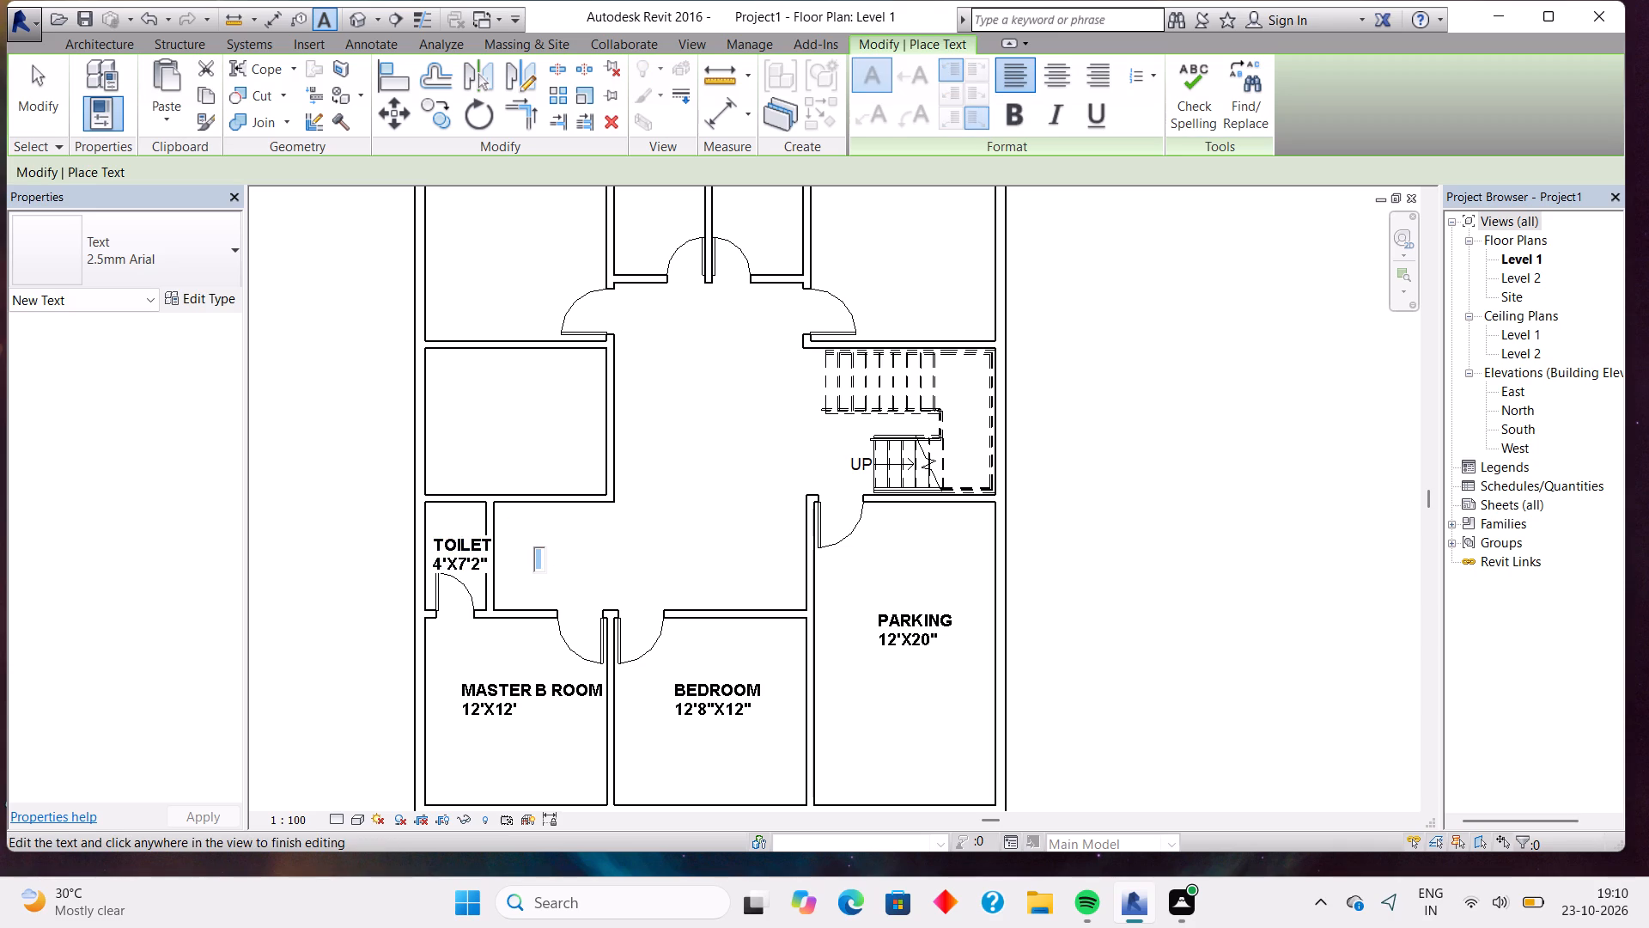
text(DINING)
key(BackSpace)
key(BackSpace)
key(BackSpace)
key(BackSpace)
key(BackSpace)
key(BackSpace)
click(1003, 107)
text(DINING)
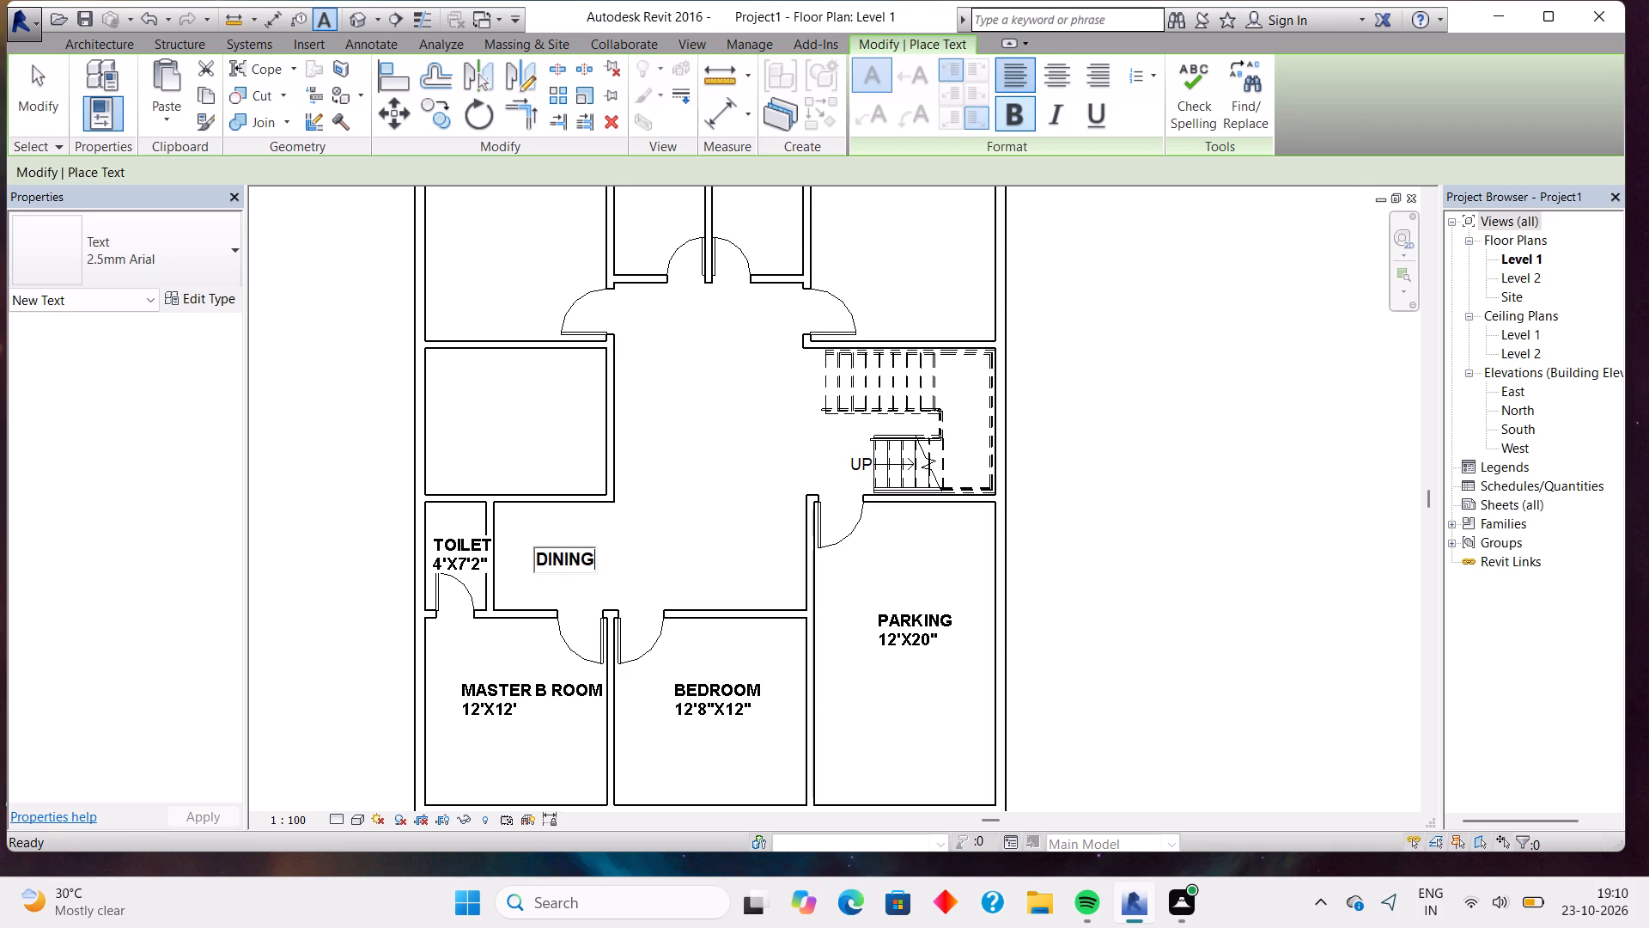
key(Return)
key(8)
key(apostrophe)
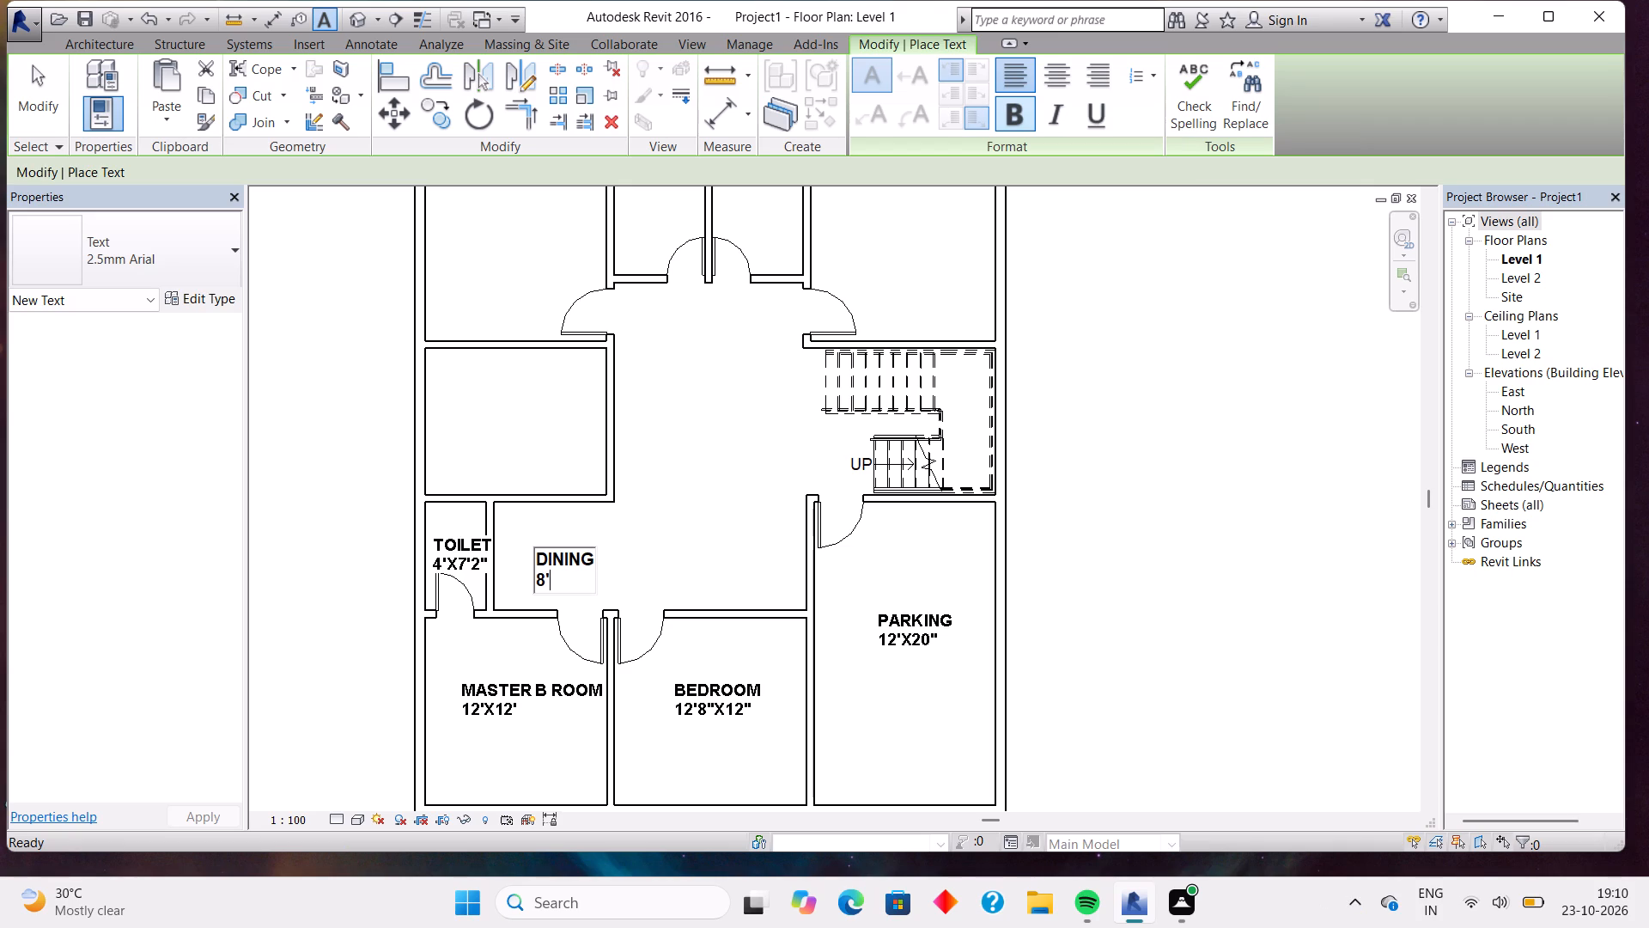
key(x)
text(12)
key(BackSpace)
key(BackSpace)
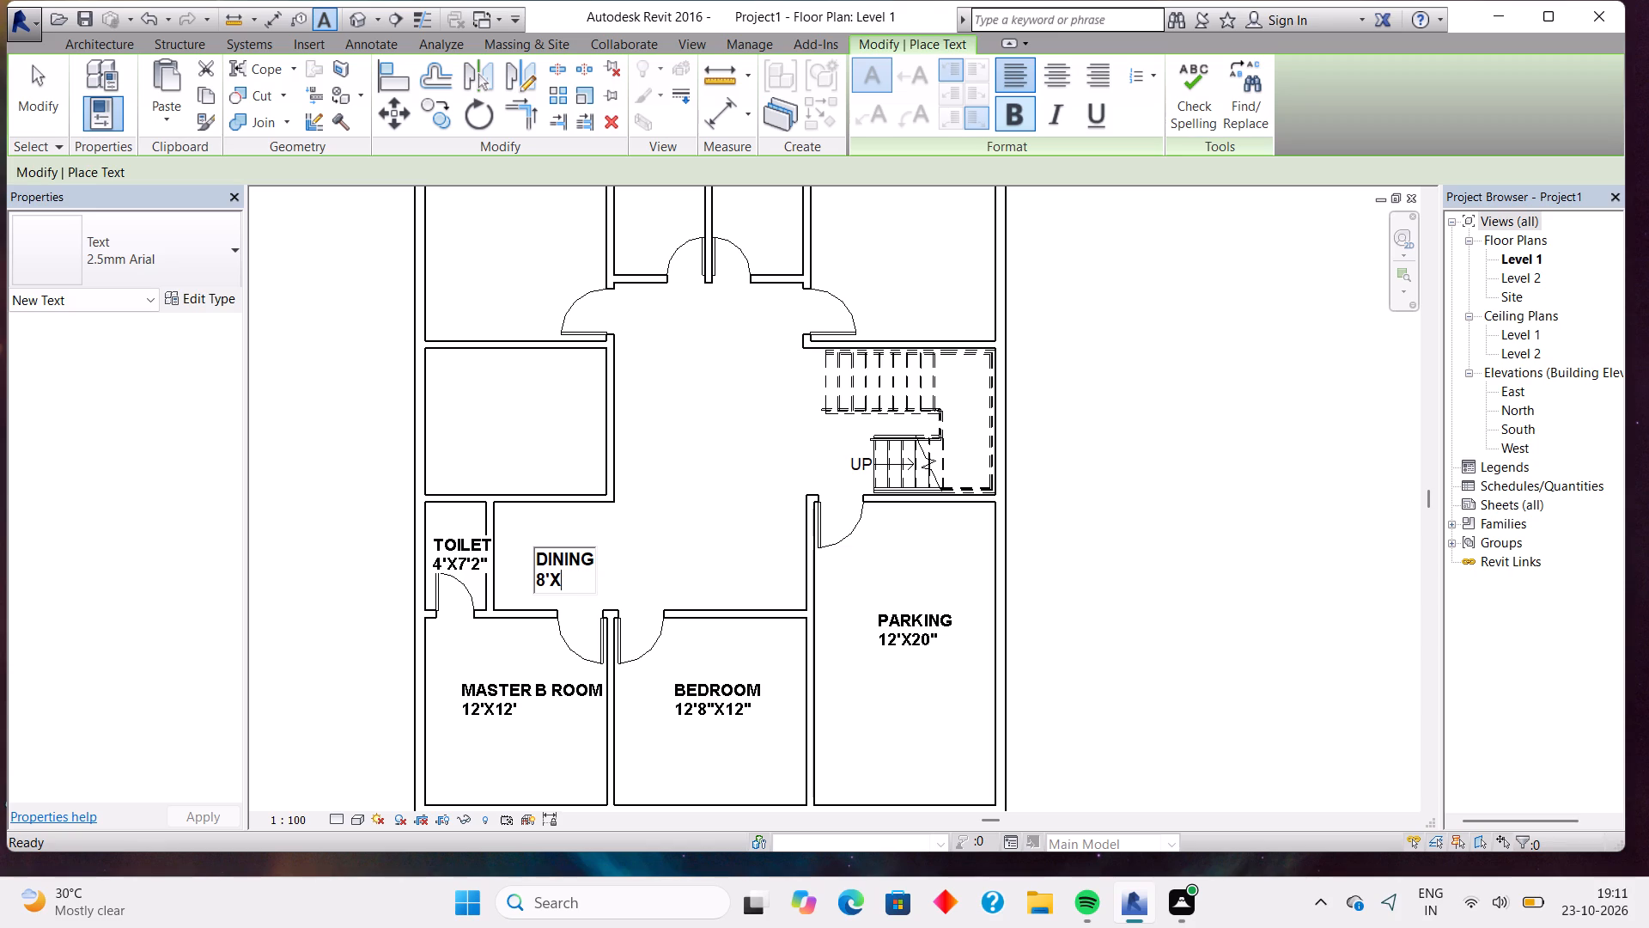
key(7)
key(apostrophe)
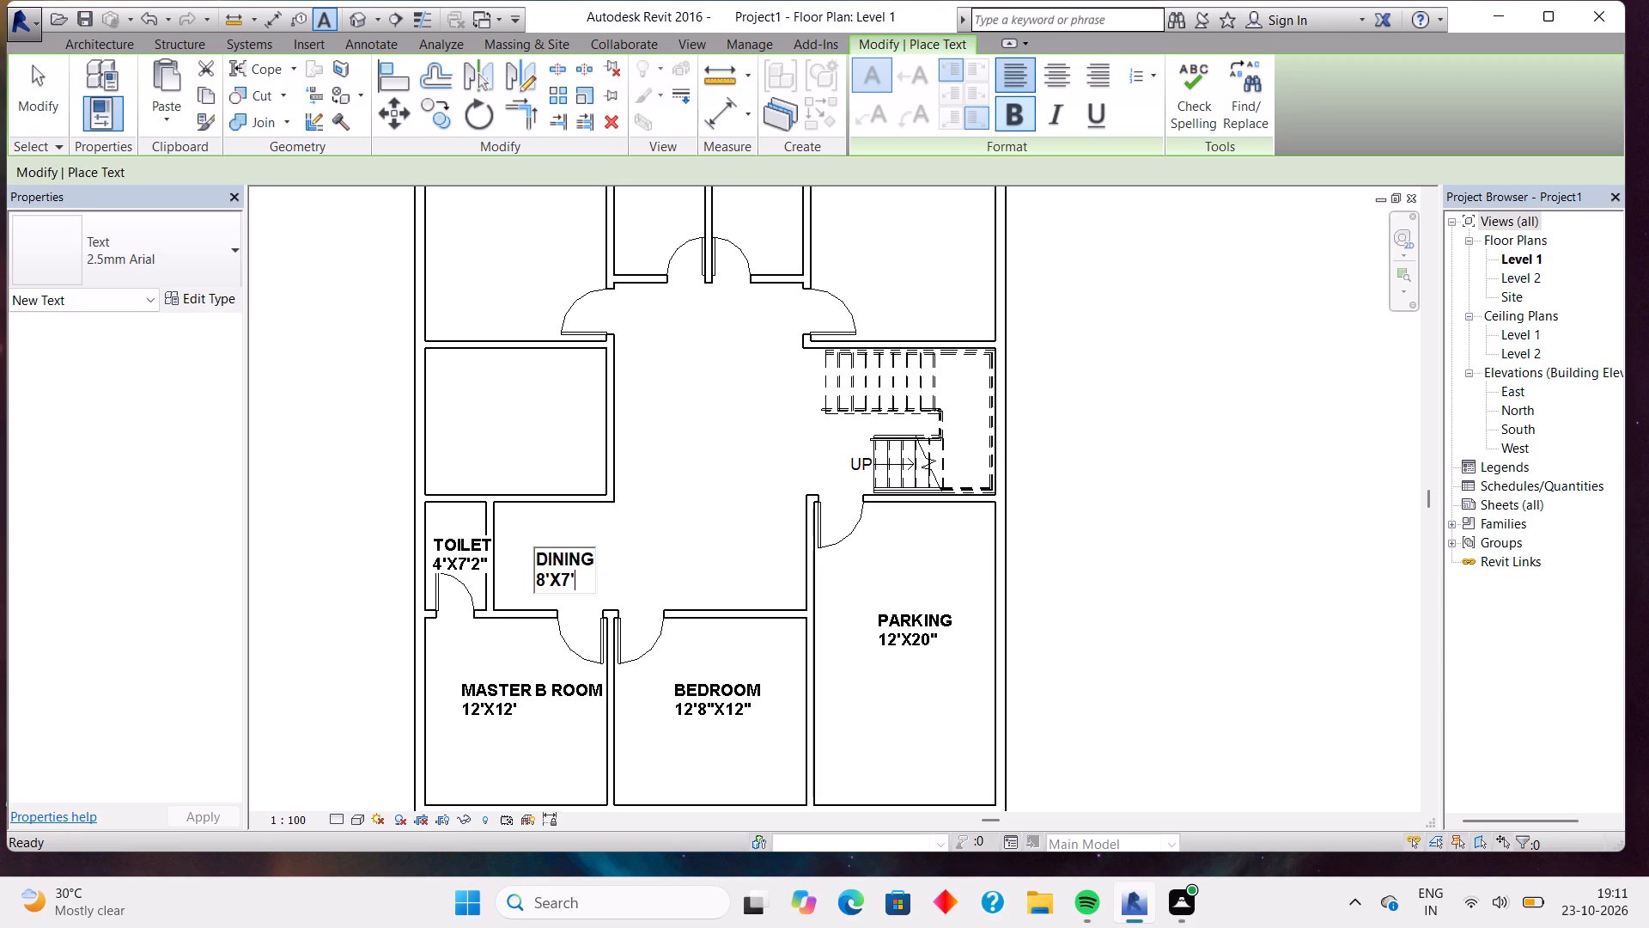
key(2)
key(shift+quotedbl)
Add a bold text note in the west room north of the toilet reading KITCHEN with 12'X9'8" on a second line.
double_click(456, 412)
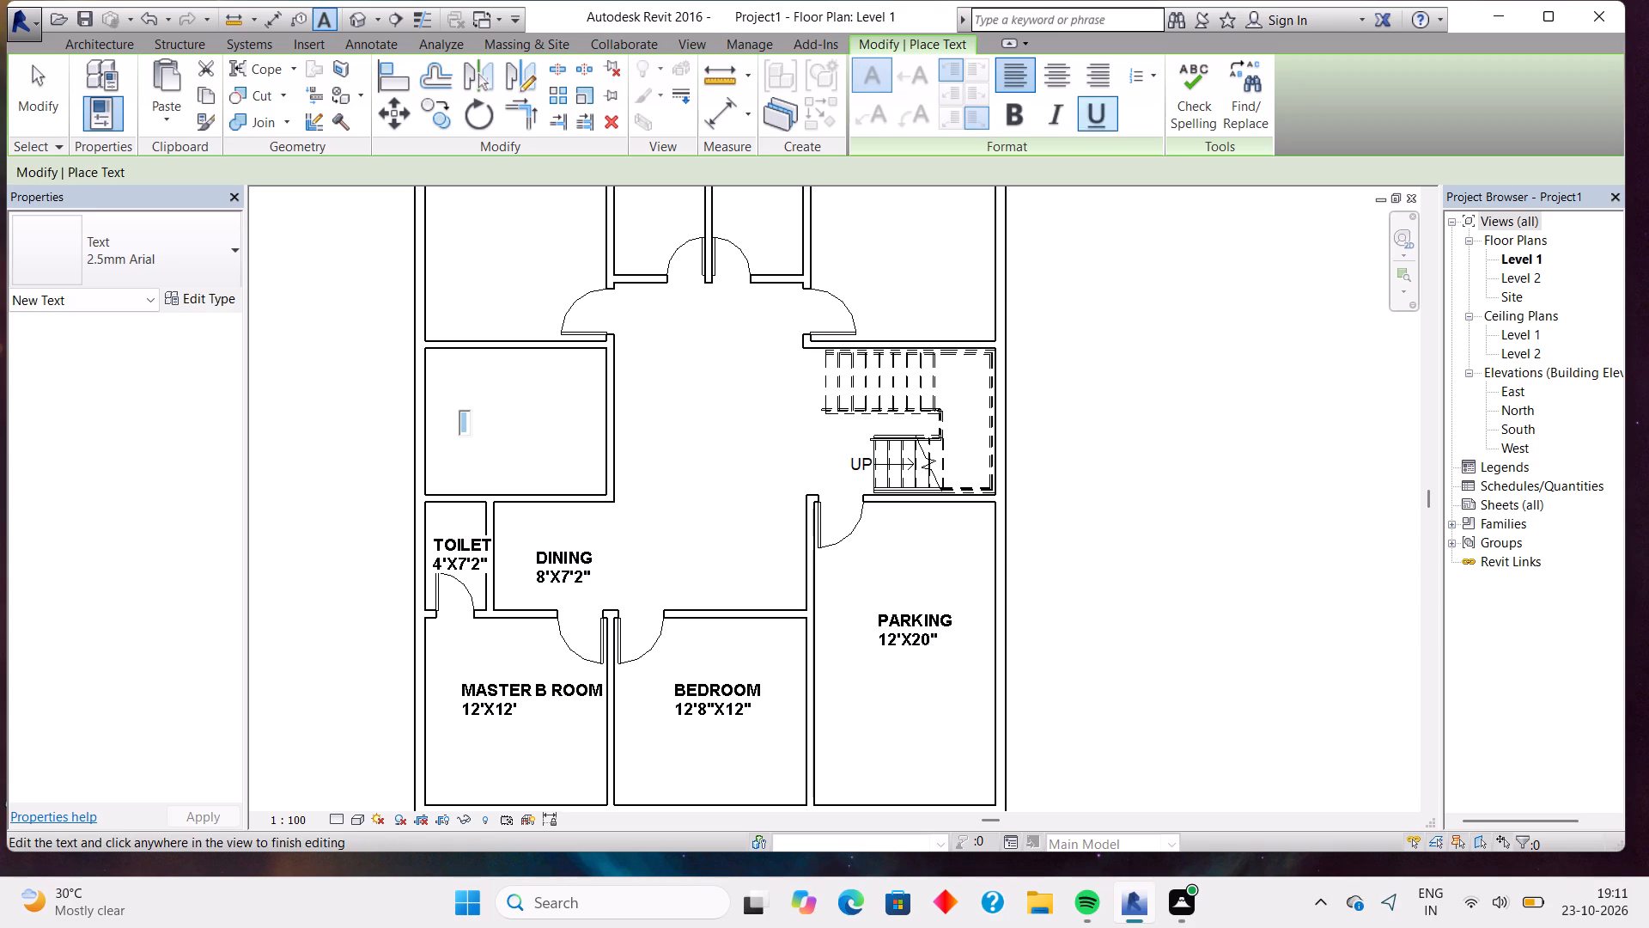
click(1001, 128)
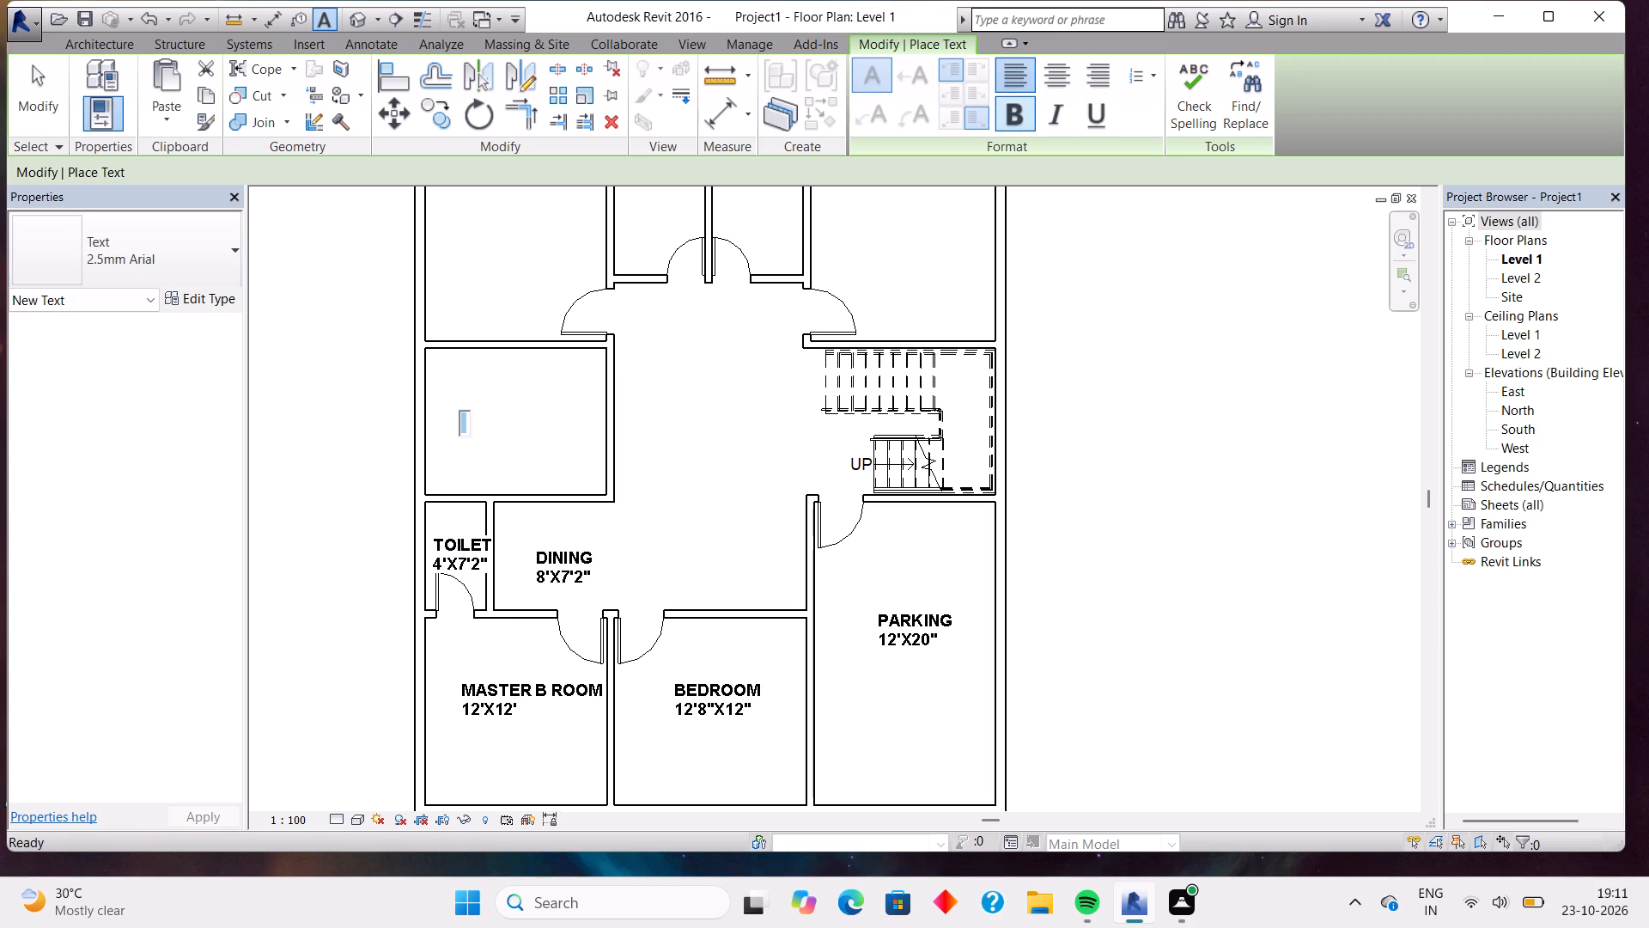
text(KITCHEN)
key(Return)
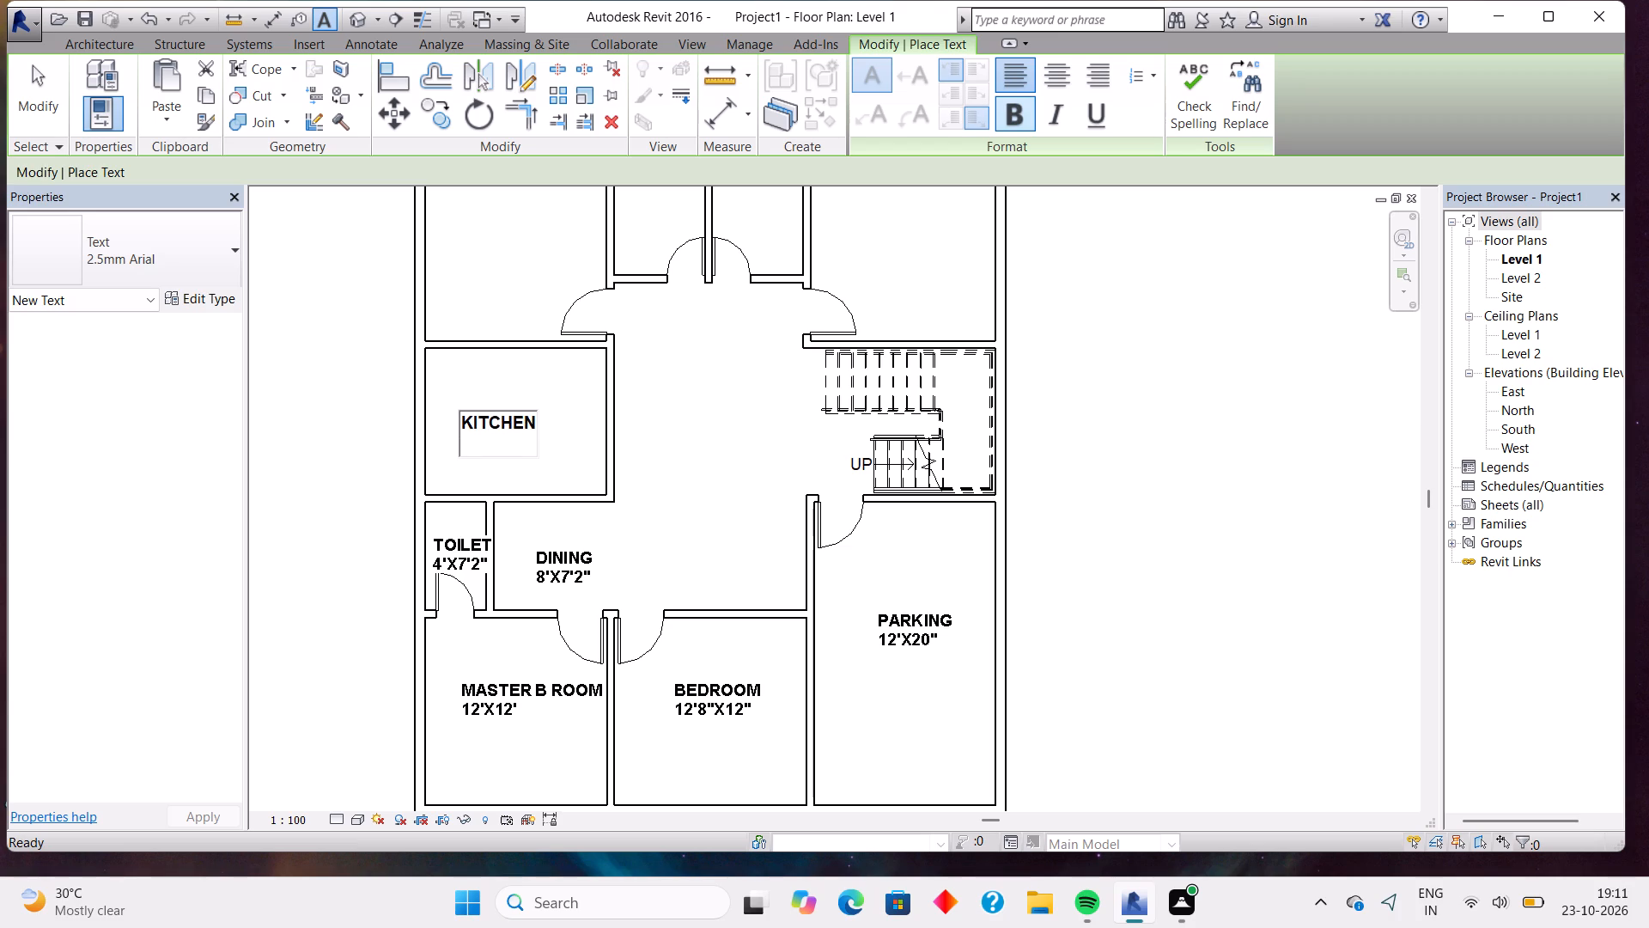
text(12')
key(x)
key(9)
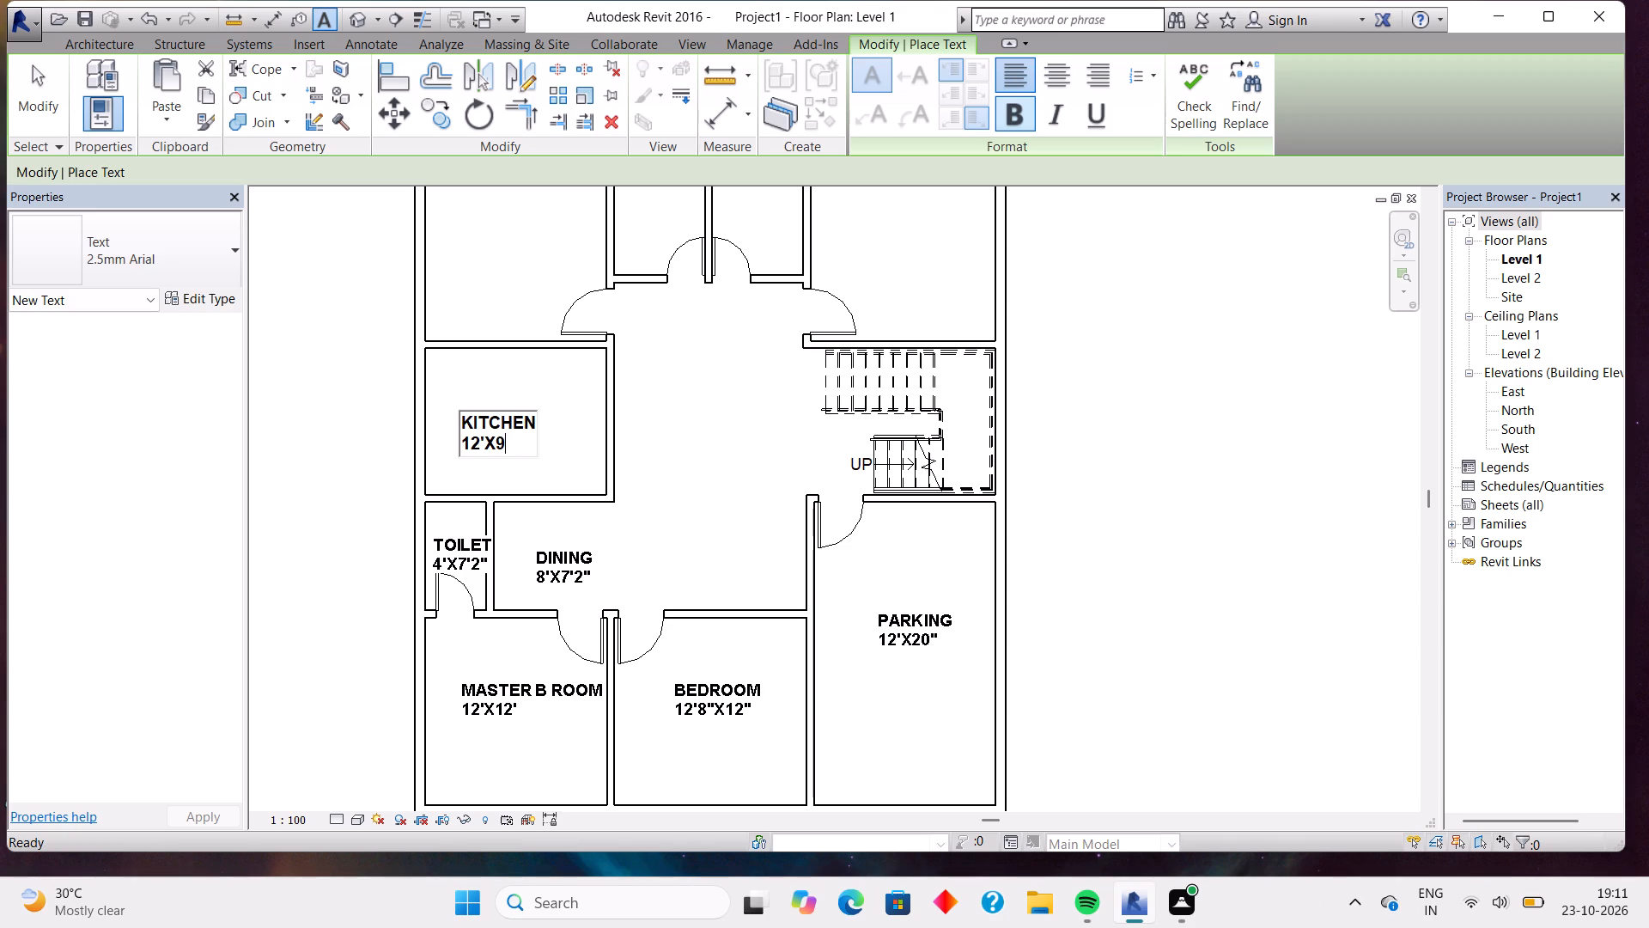
key(apostrophe)
key(8)
key(shift+quotedbl)
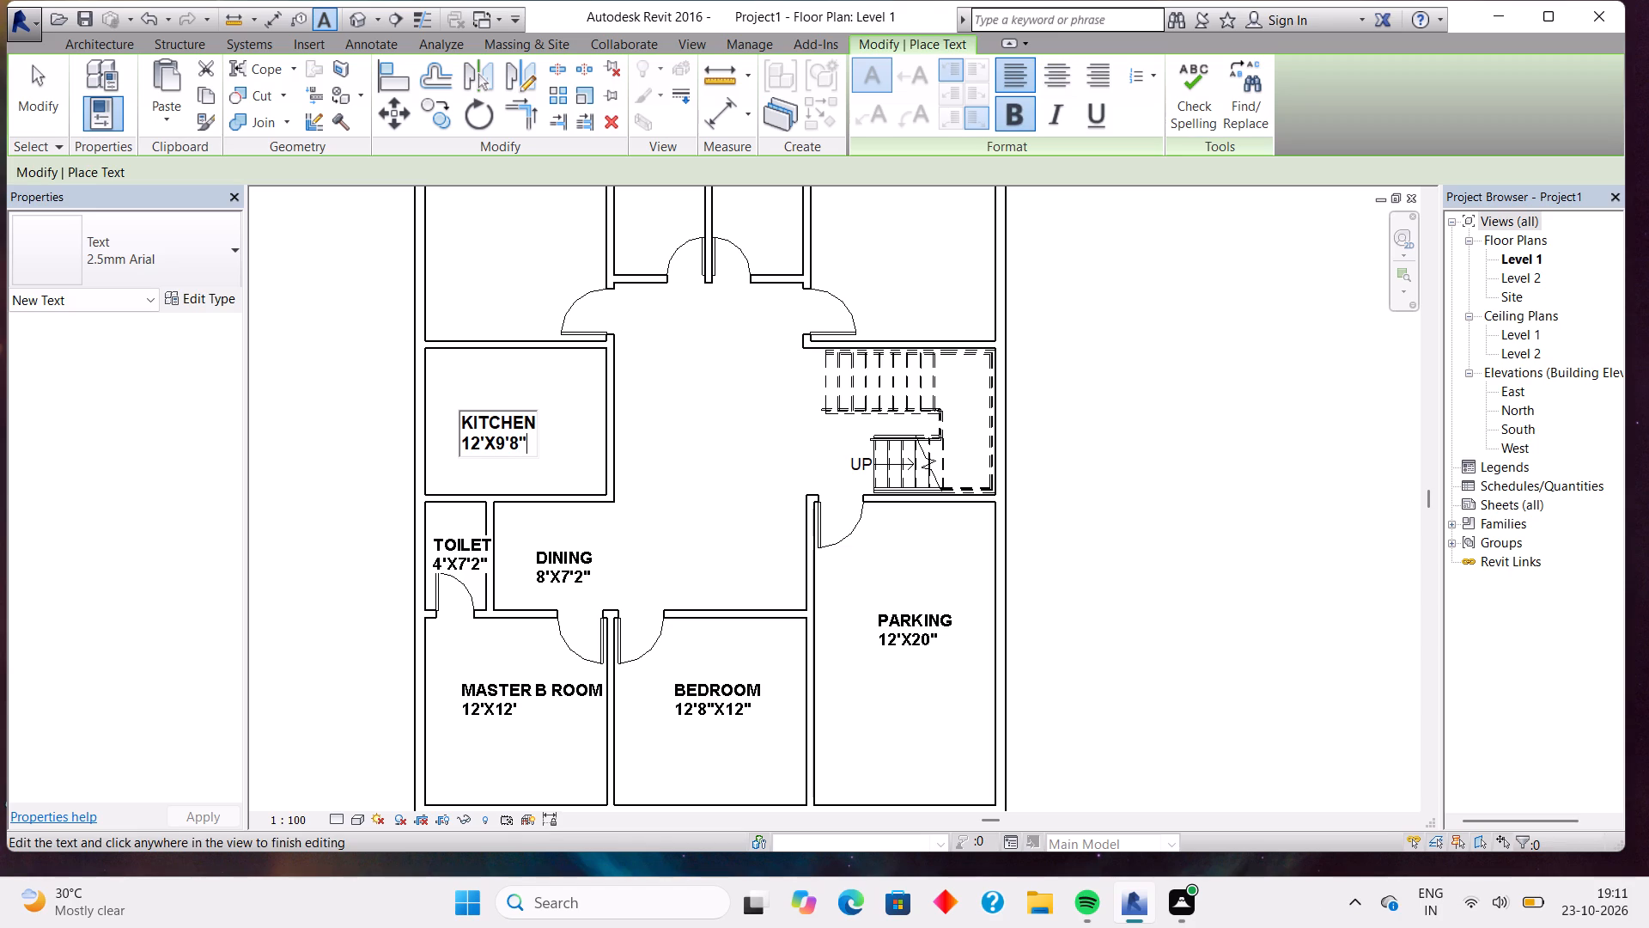
click(852, 216)
Add a bold text note in the northeast room above the stair reading BEDROOM with 12'X12' on a second line.
click(852, 216)
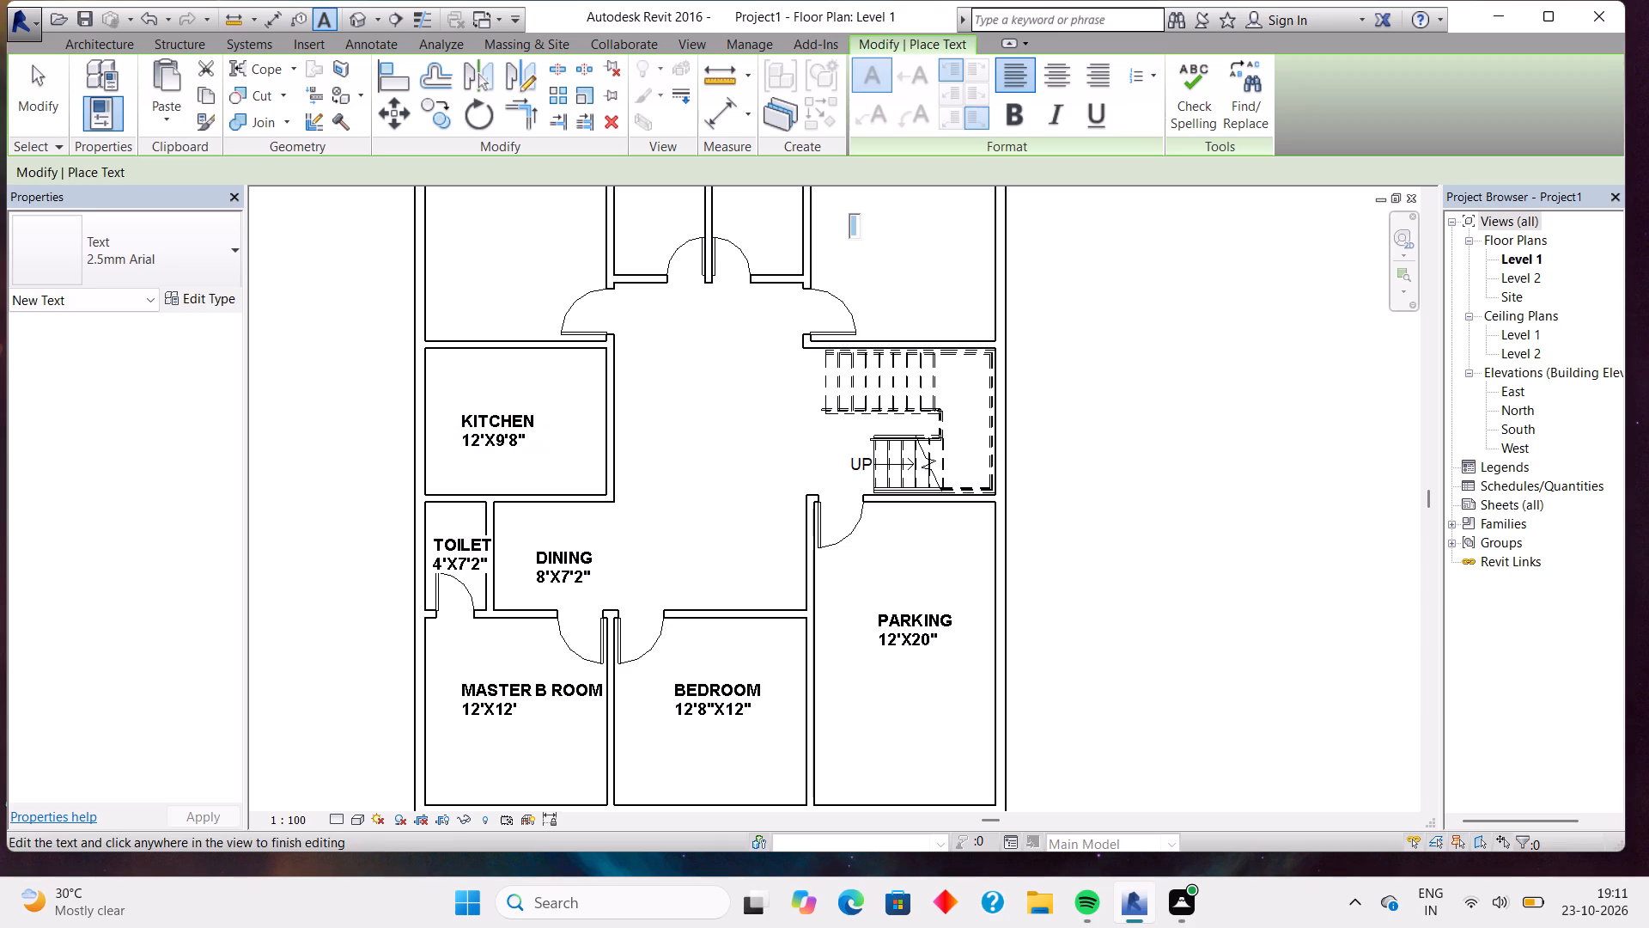
click(1006, 114)
text(BEDROOM)
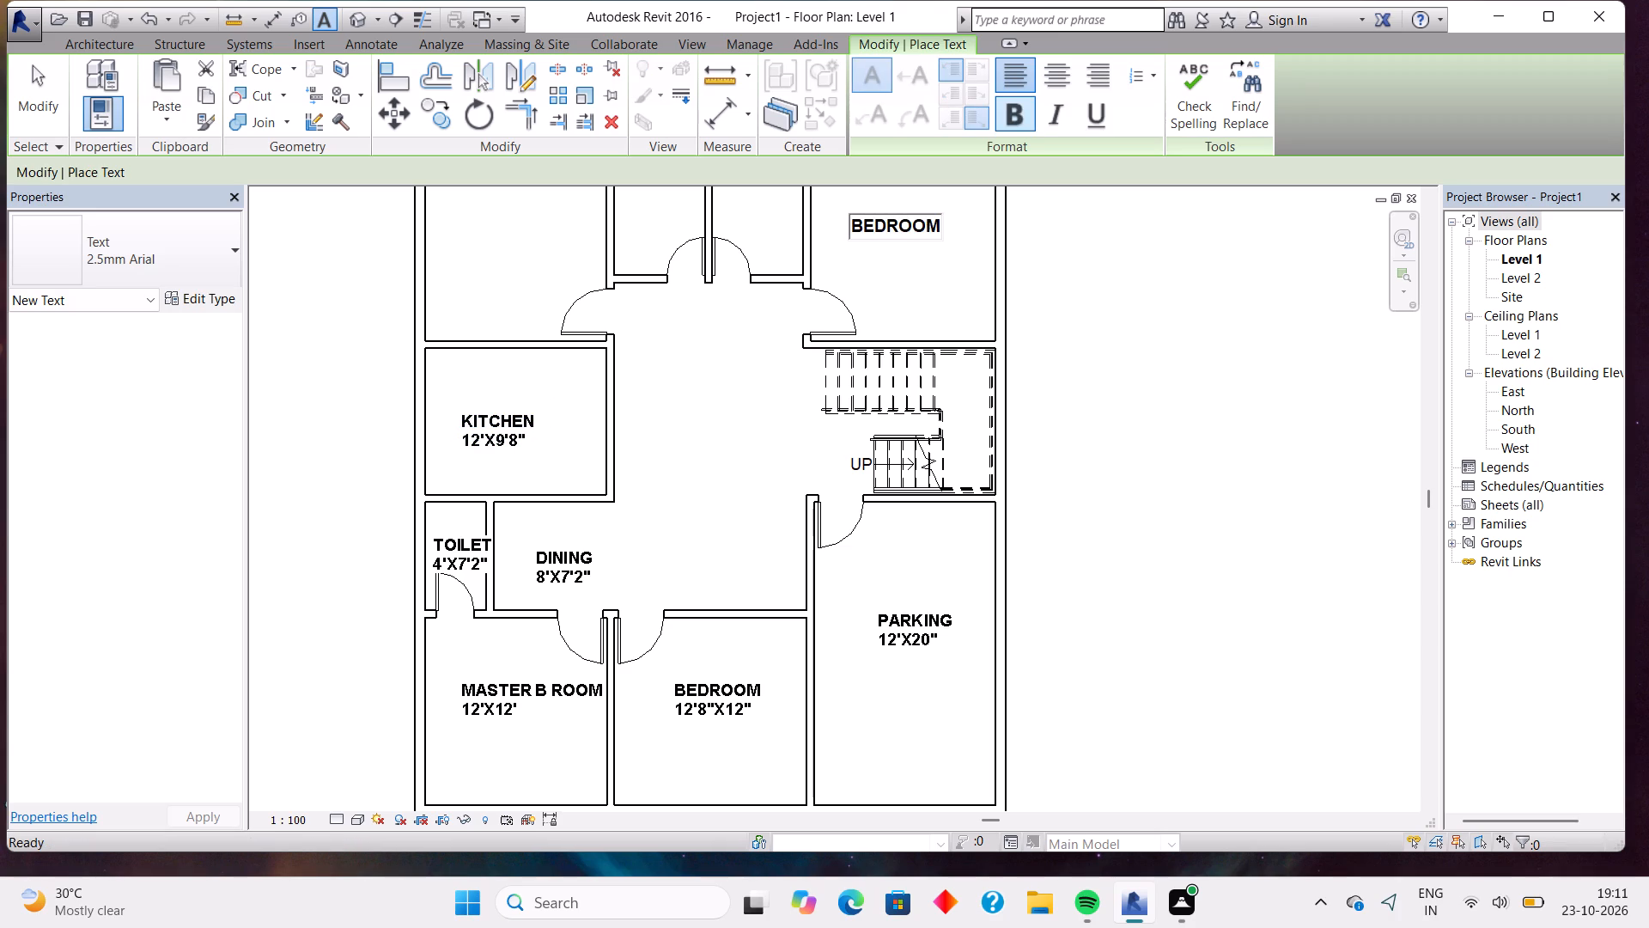
key(Return)
text(12)
key(apostrophe)
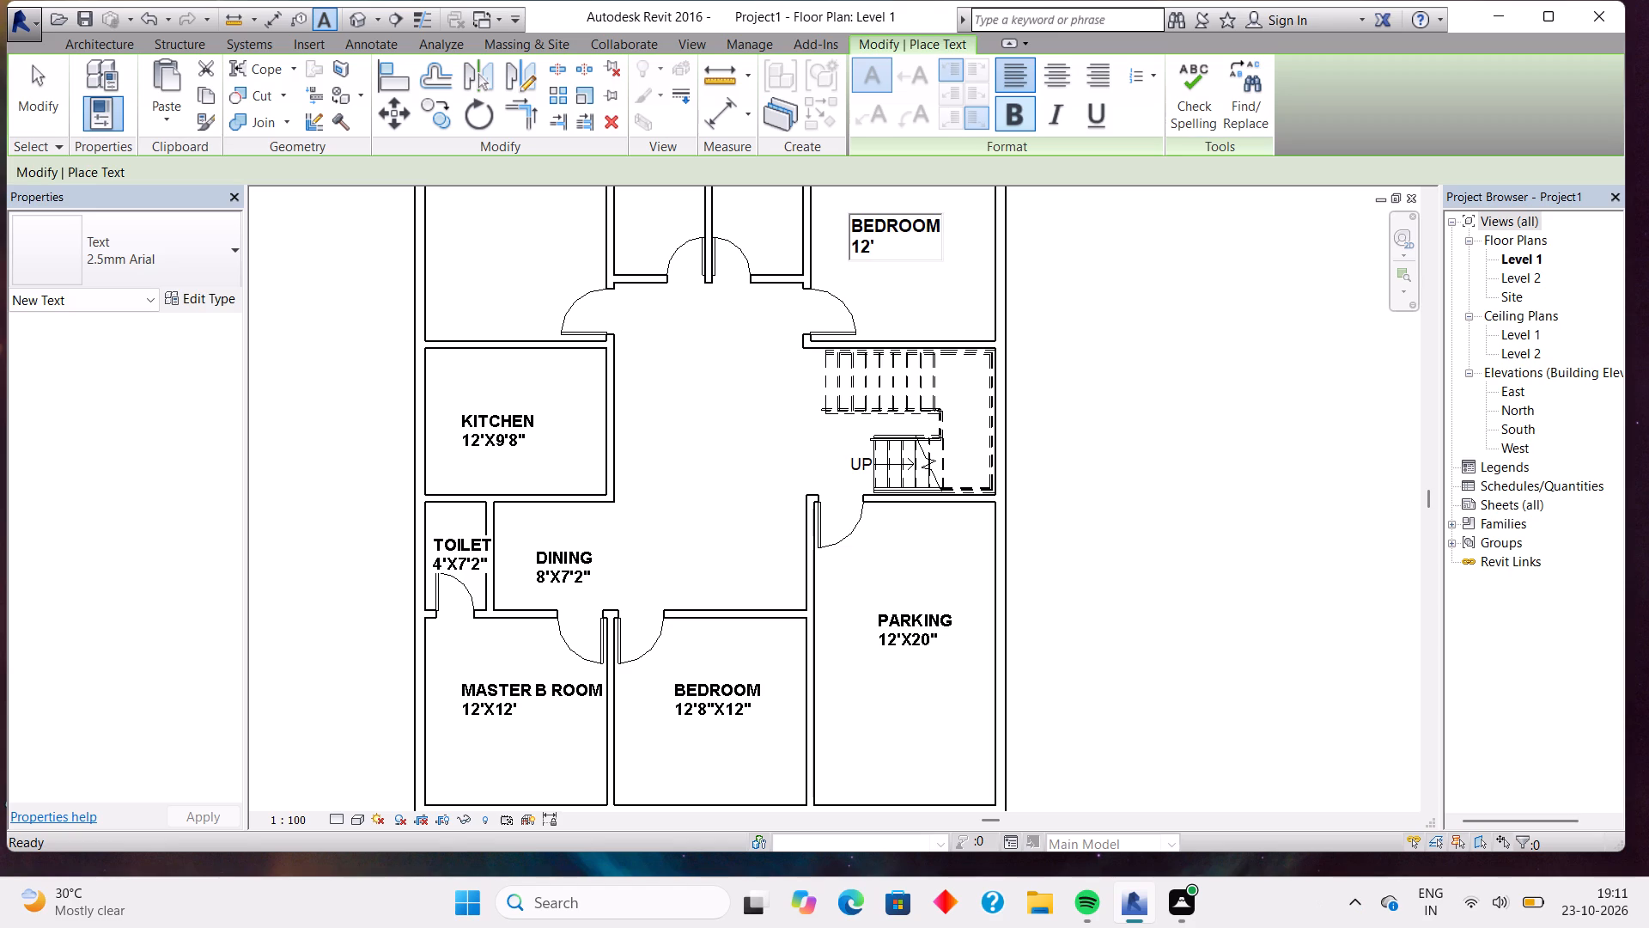
key(x)
text(12')
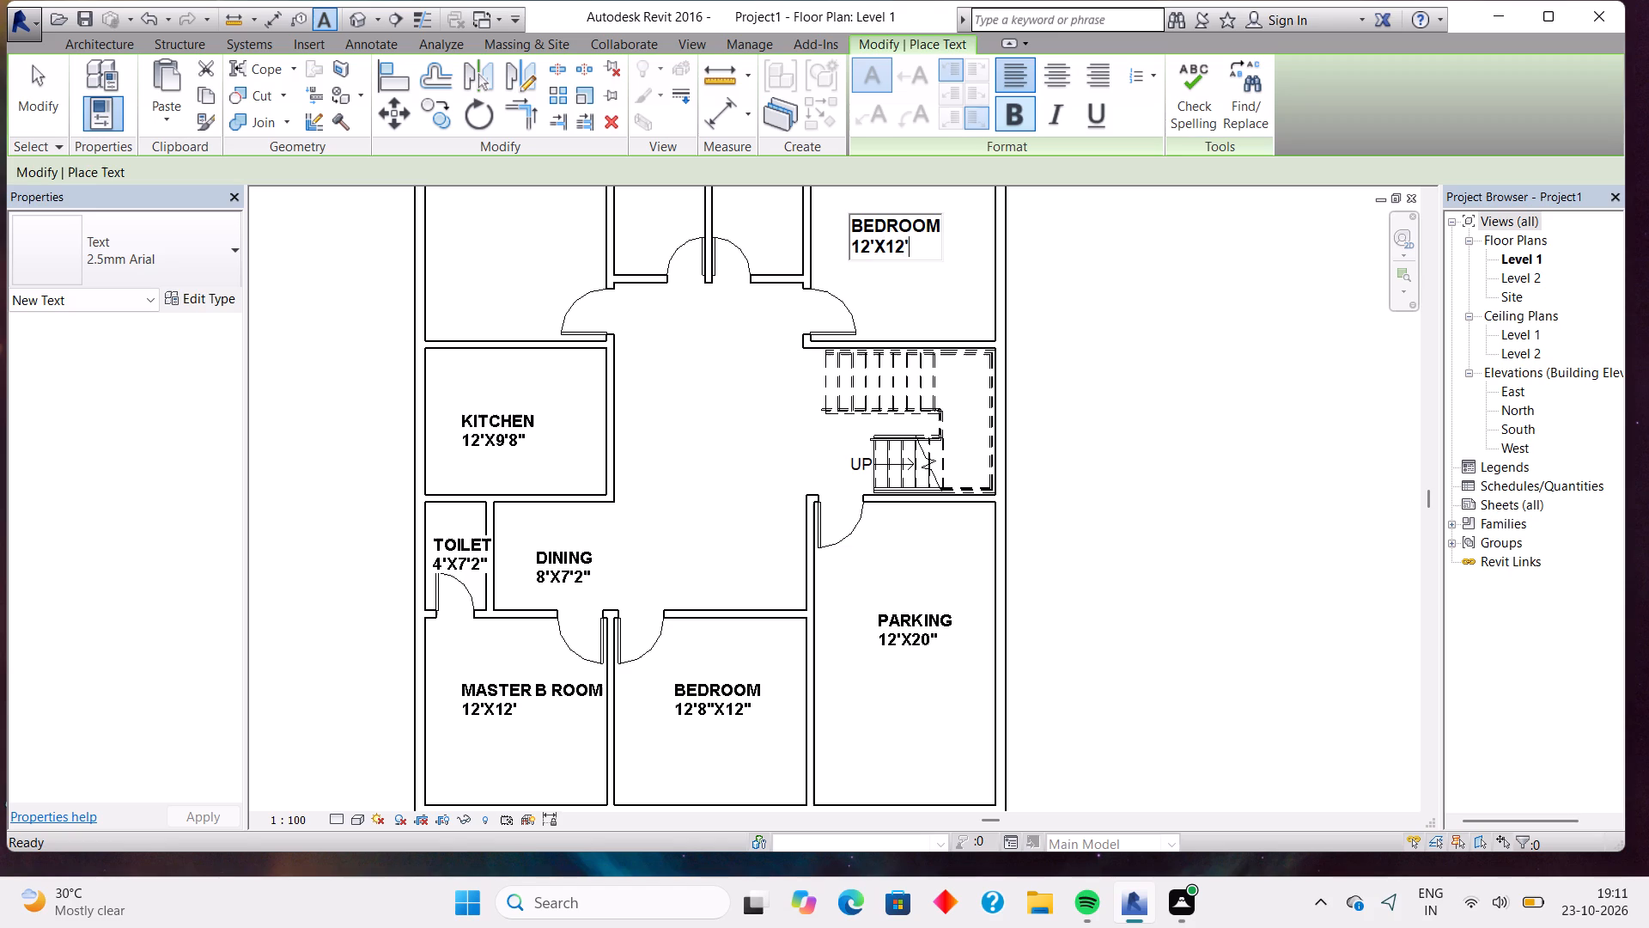
click(448, 223)
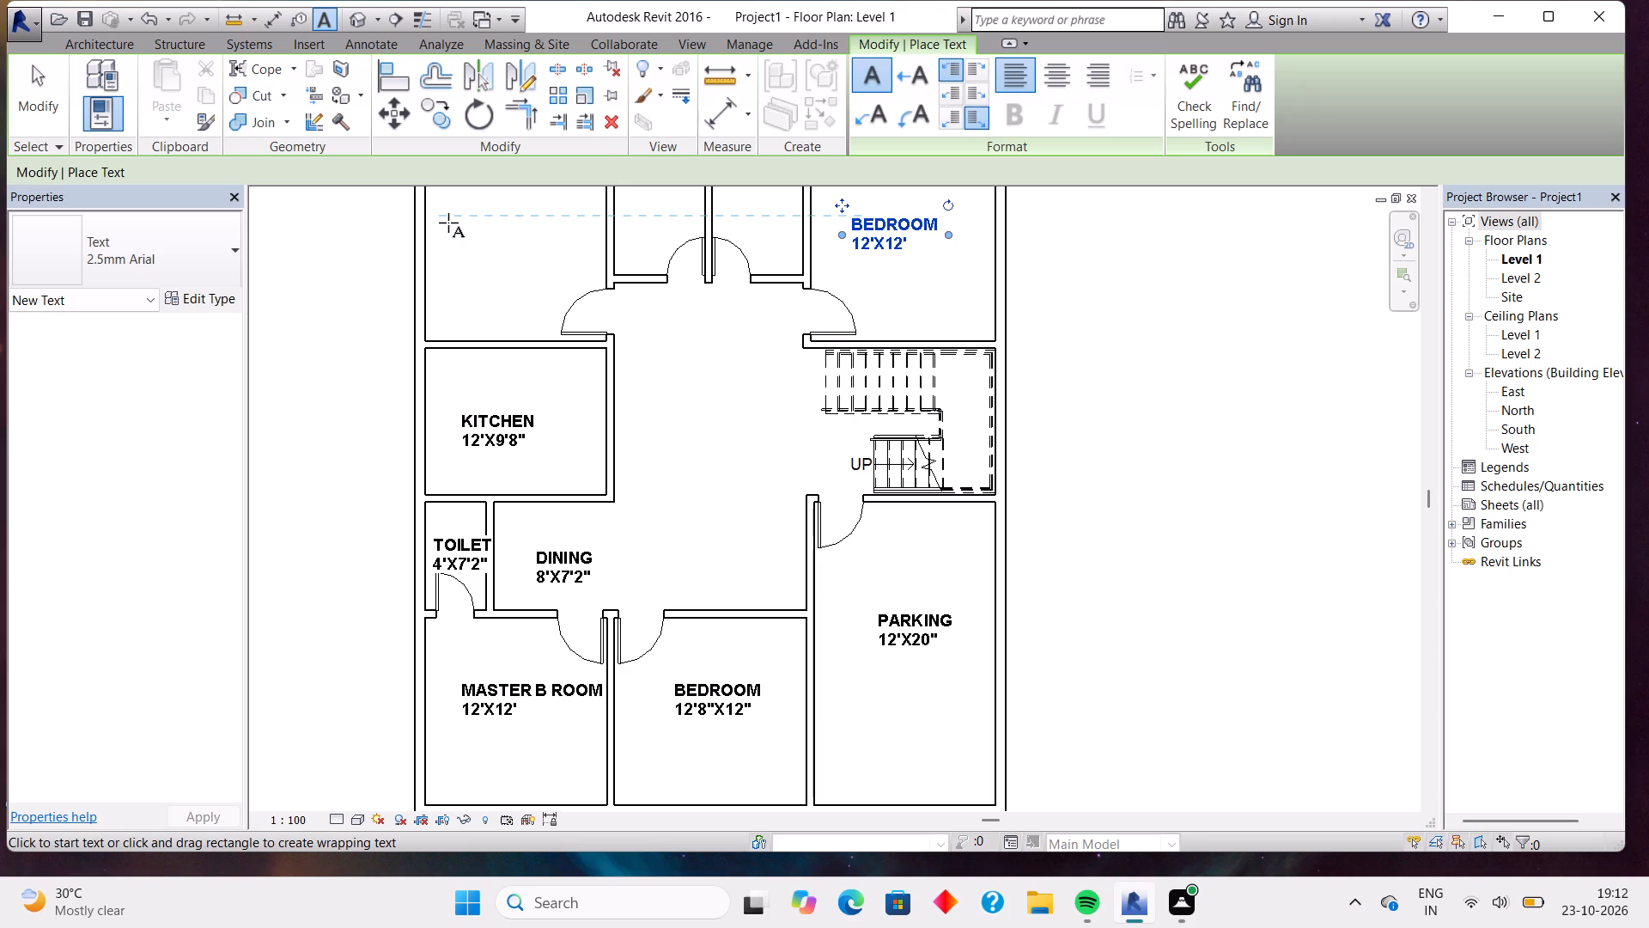
Add a bold text note in the northwest room above the kitchen reading BEDROOM with 12'X12' on a second line.
click(448, 223)
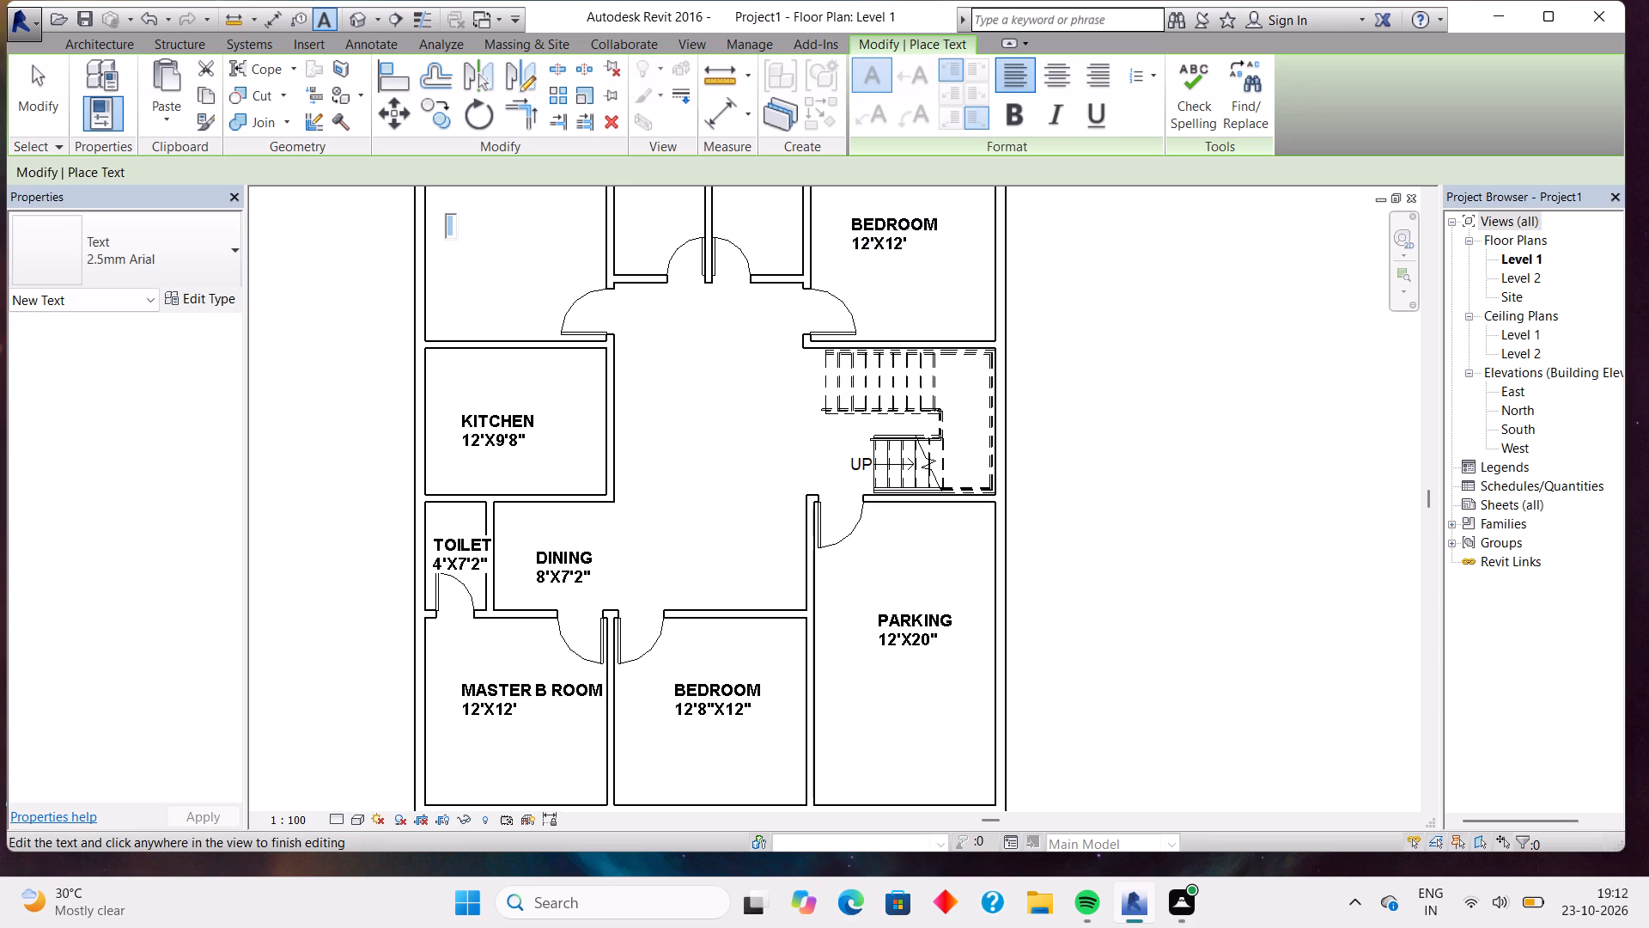
click(1009, 116)
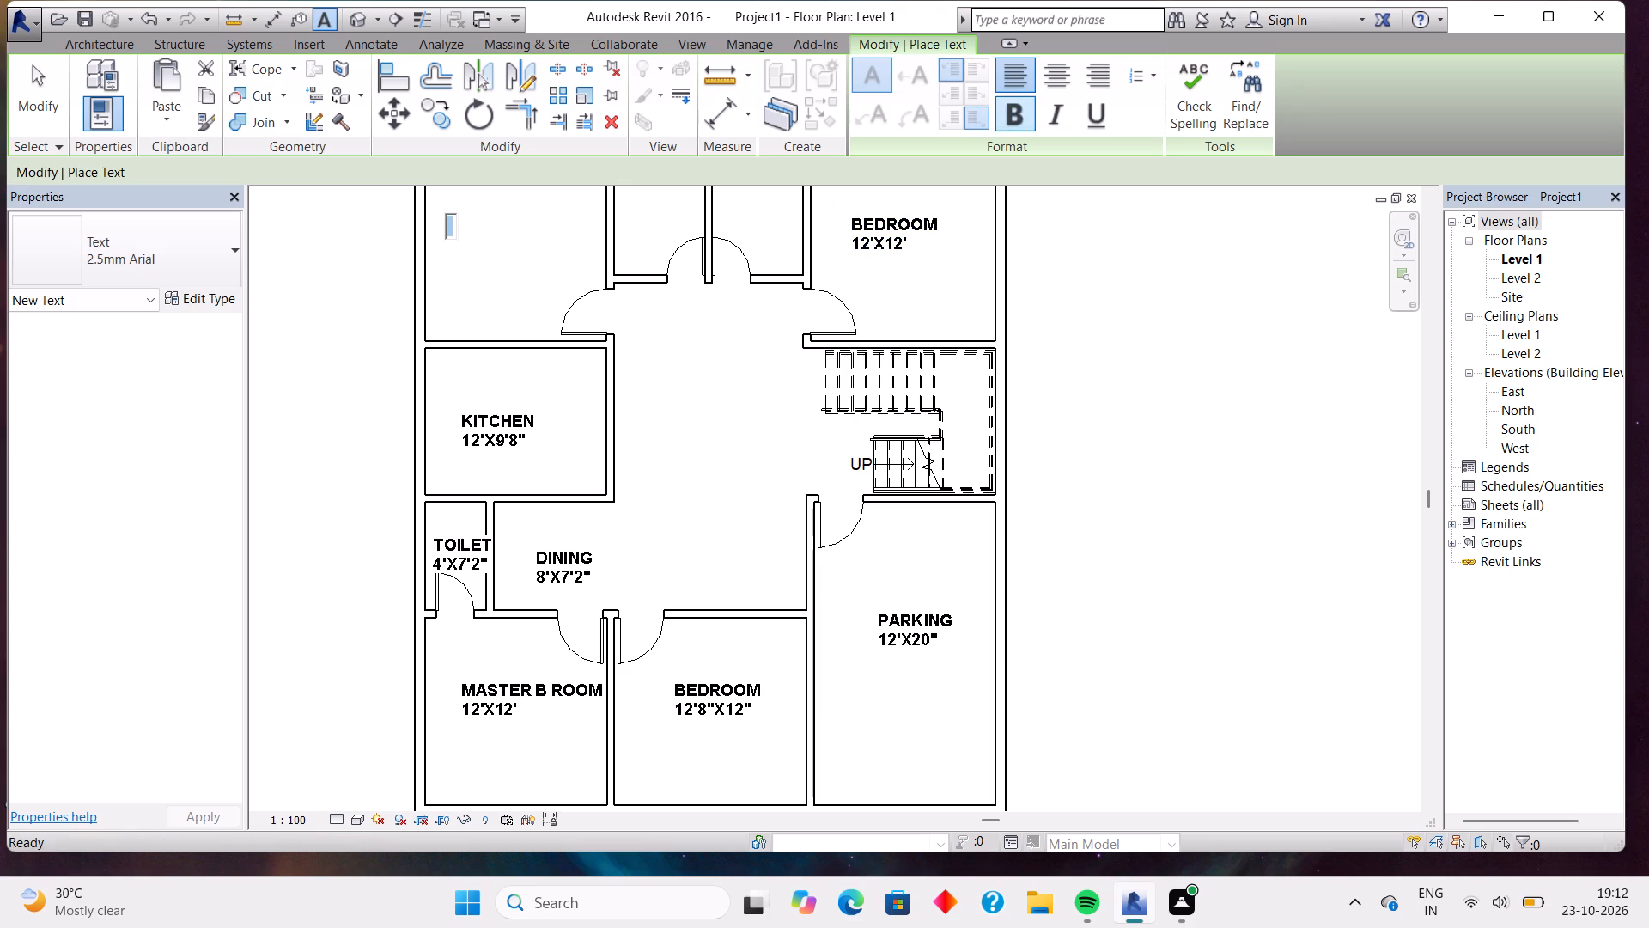
text(BEDR)
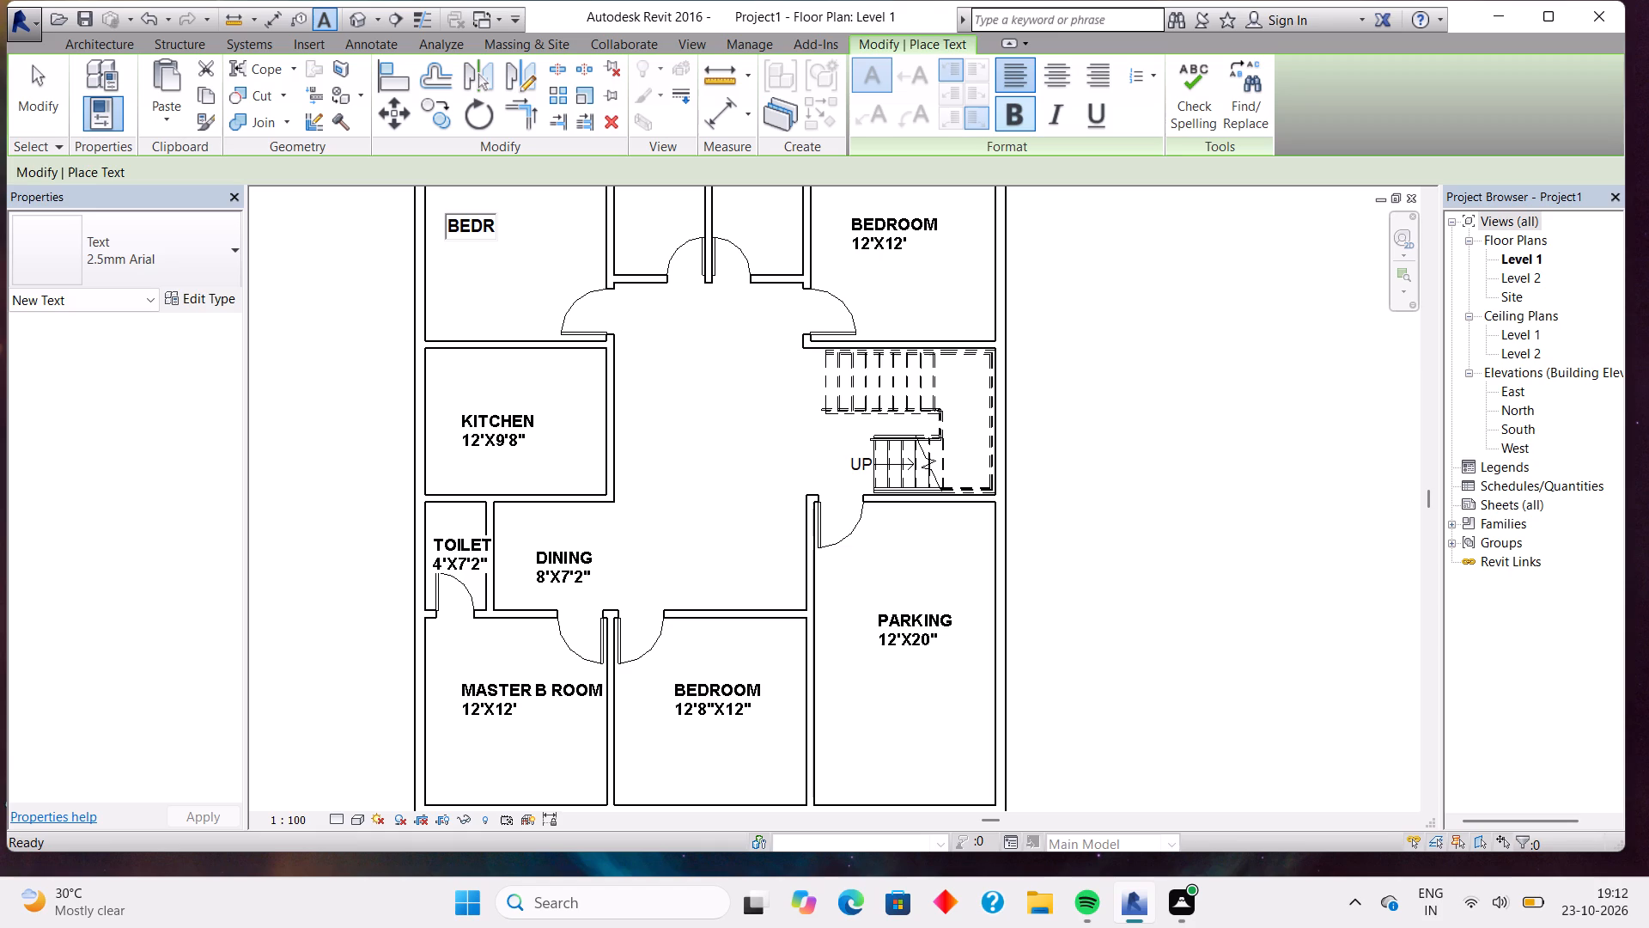
text(OOM)
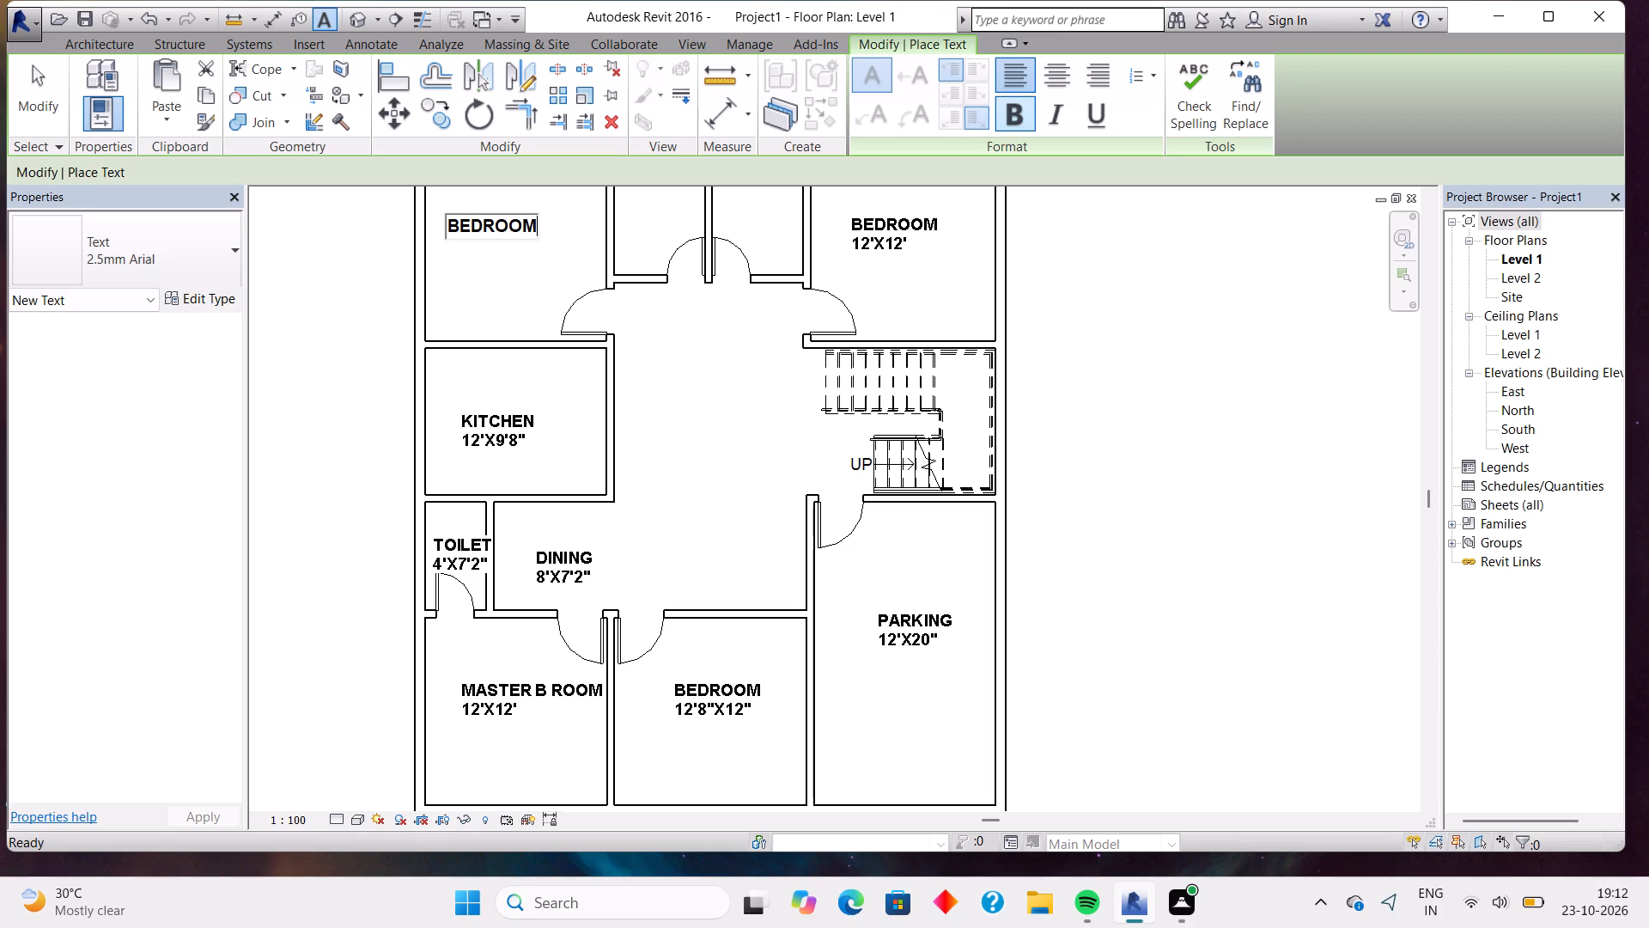
key(Return)
text(12')
key(x)
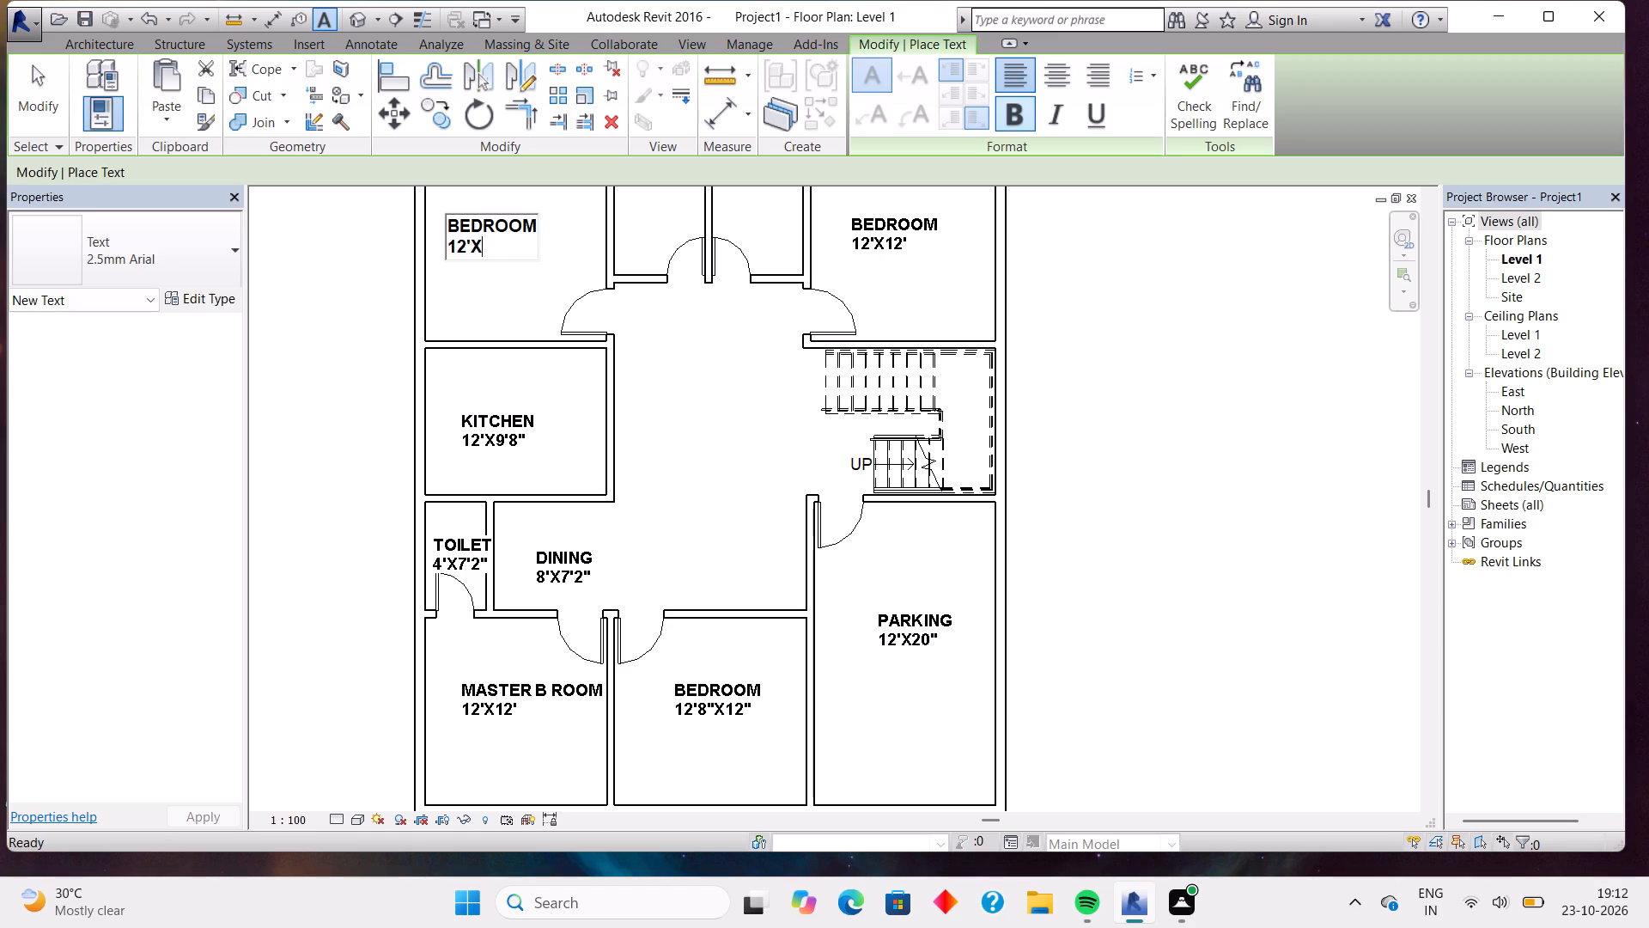
text(12)
key(apostrophe)
click(647, 195)
Add a bold text note in the small north room beside the northwest bedroom reading TOILET with 6'X7'8" on a second line.
middle_drag(647, 195, 673, 369)
click(657, 366)
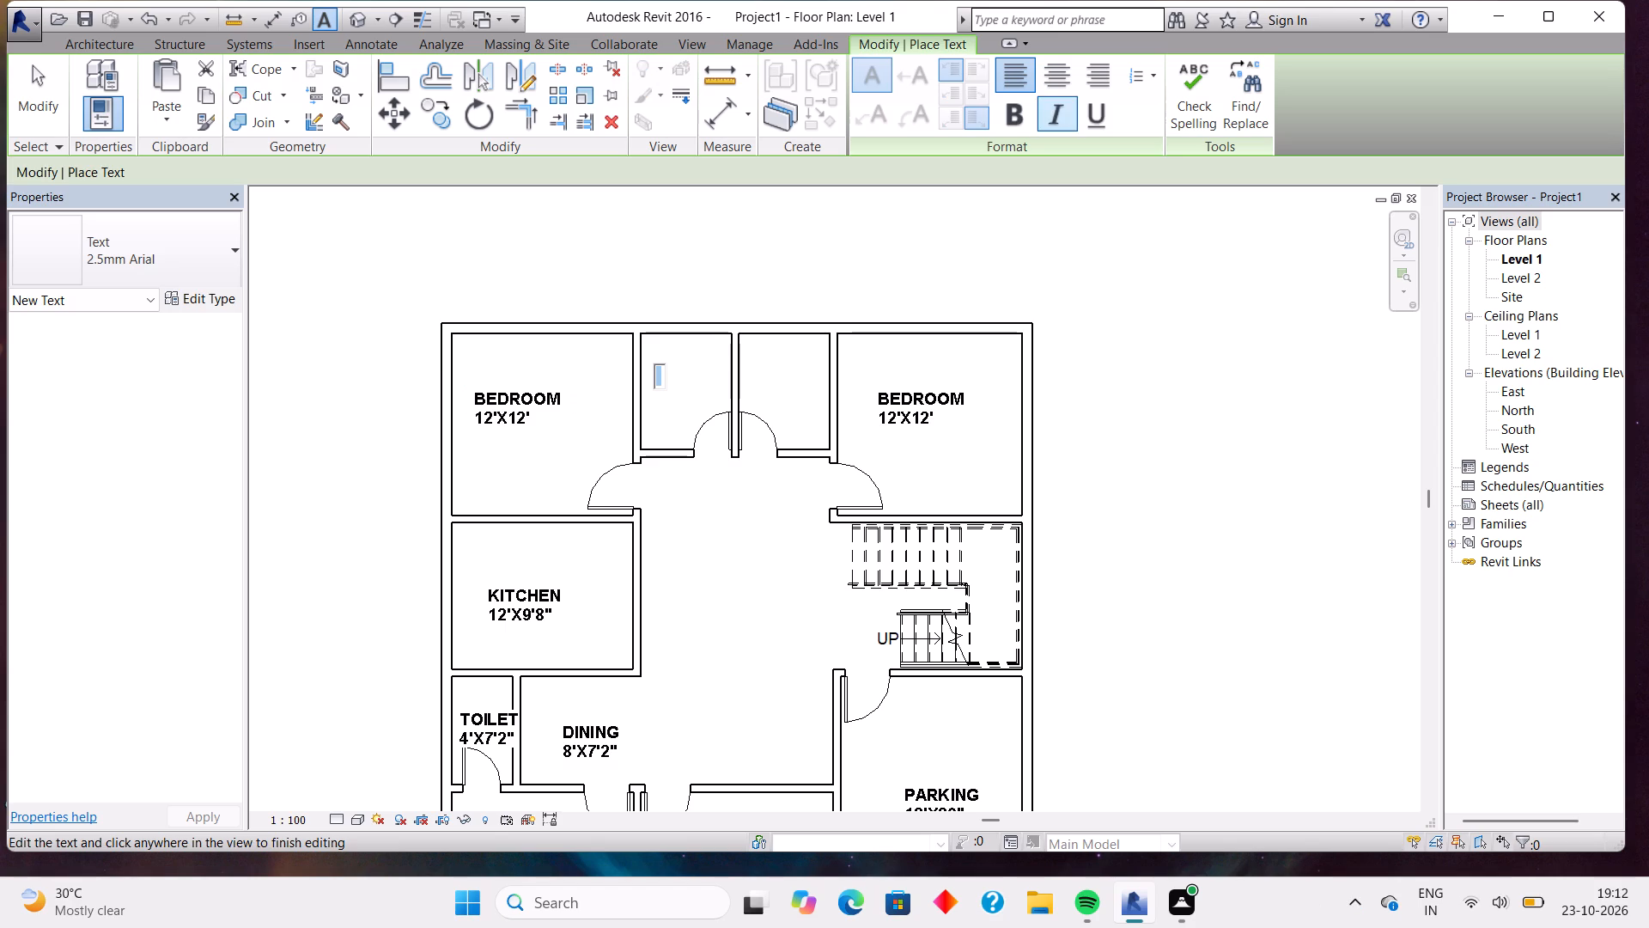
click(1006, 118)
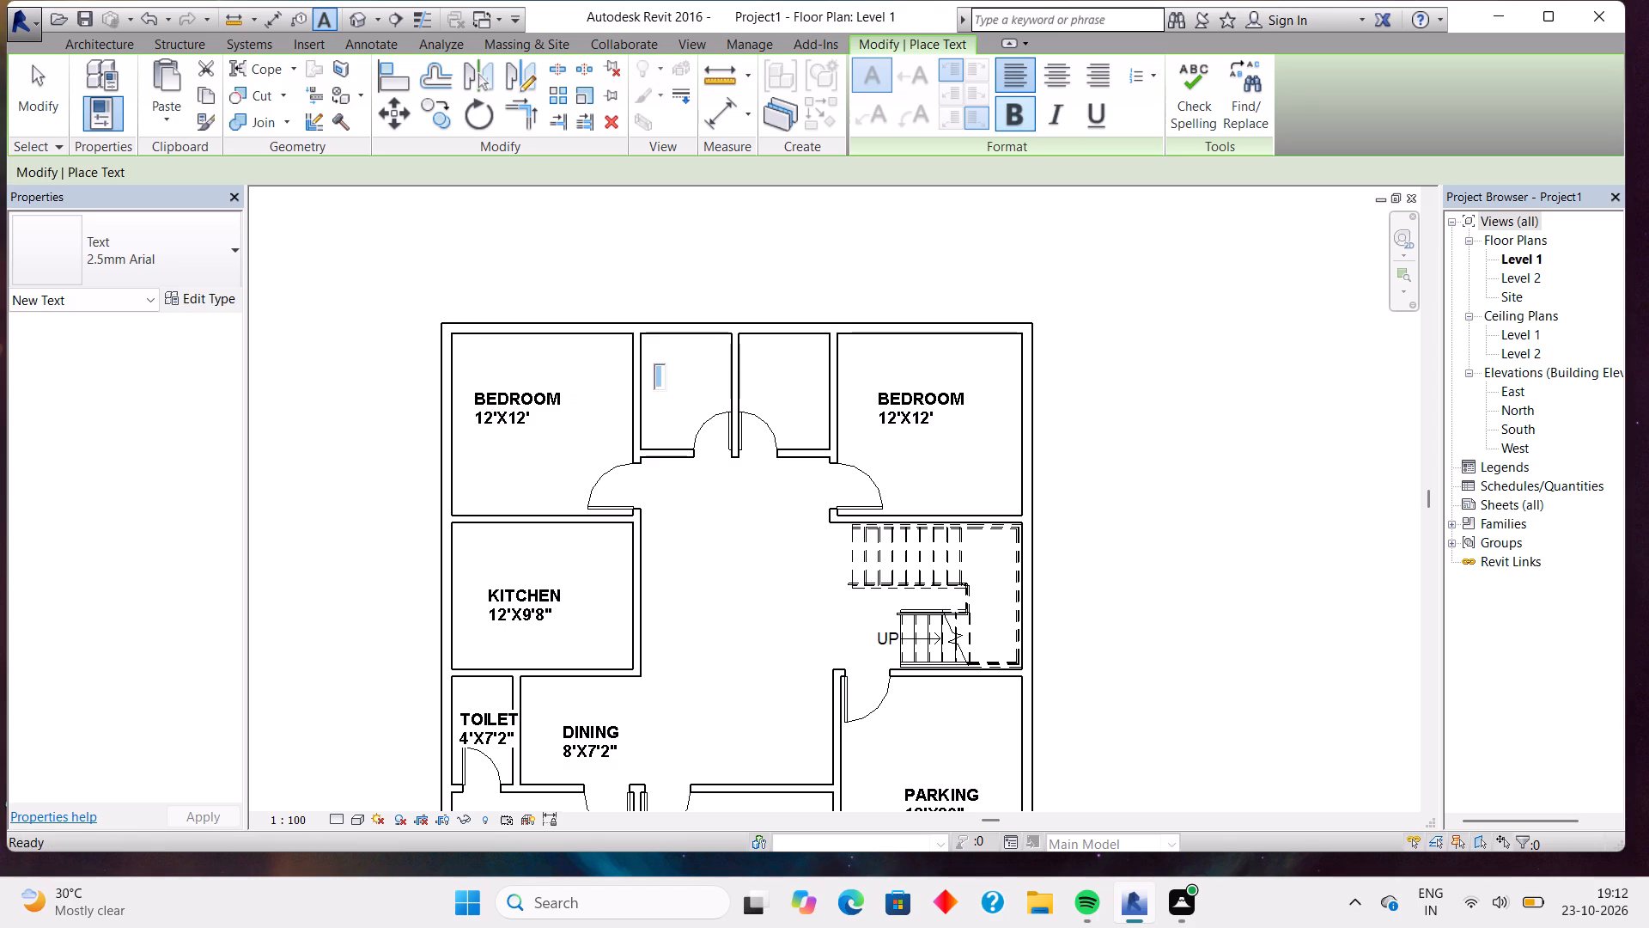
text(TOILET)
key(Return)
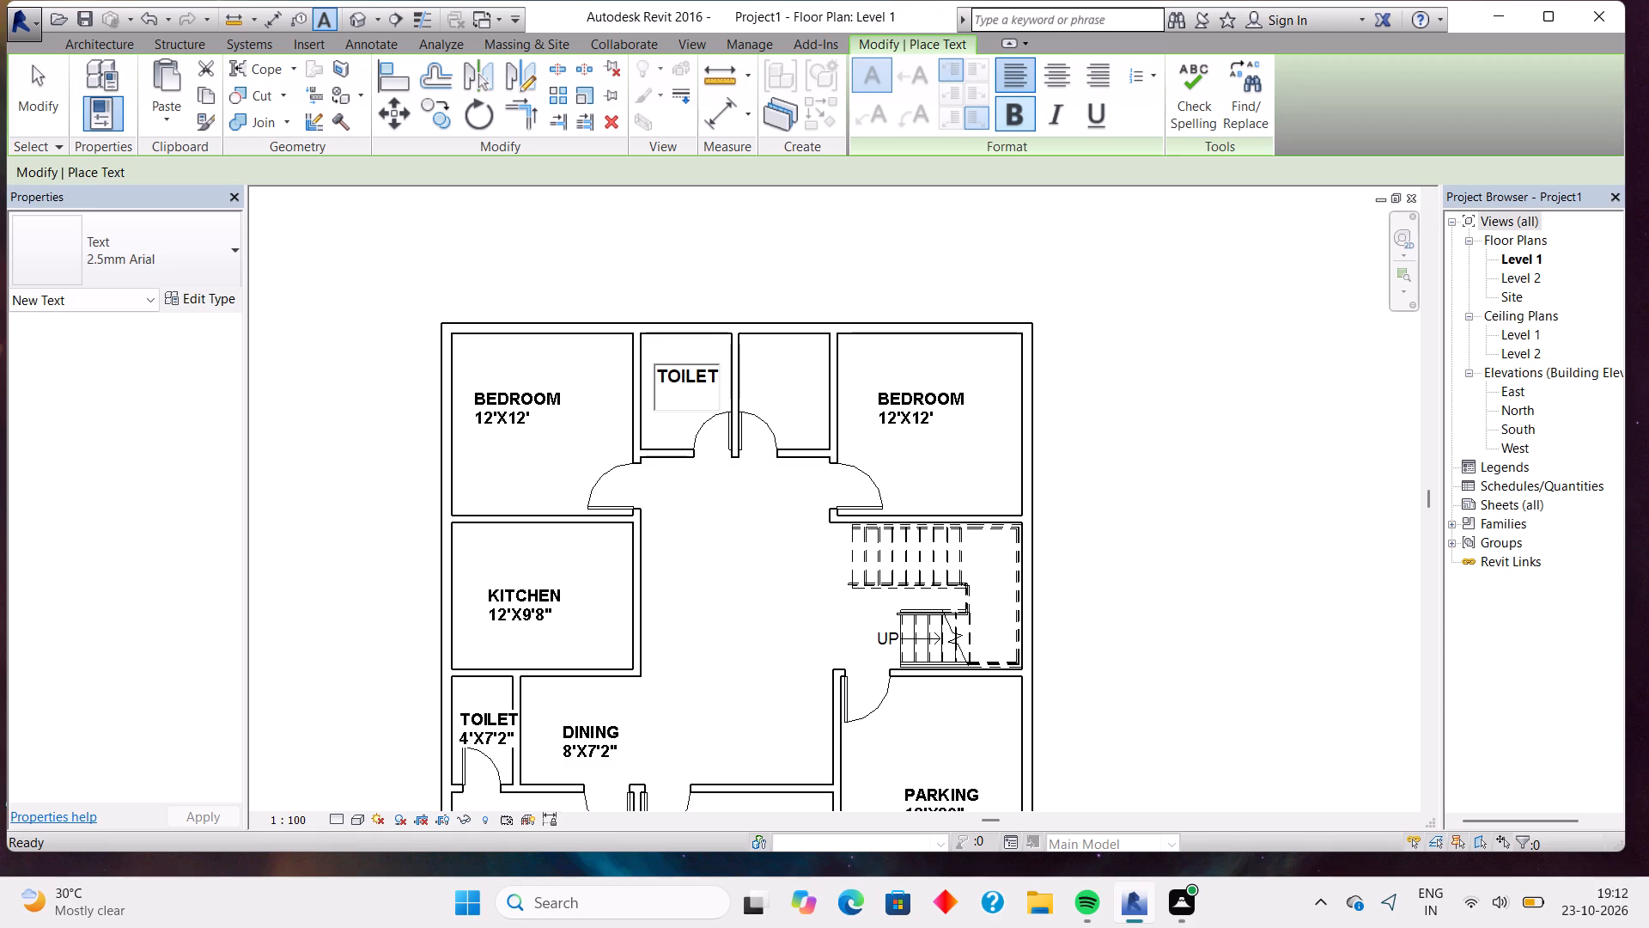
key(6)
key(apostrophe)
key(x)
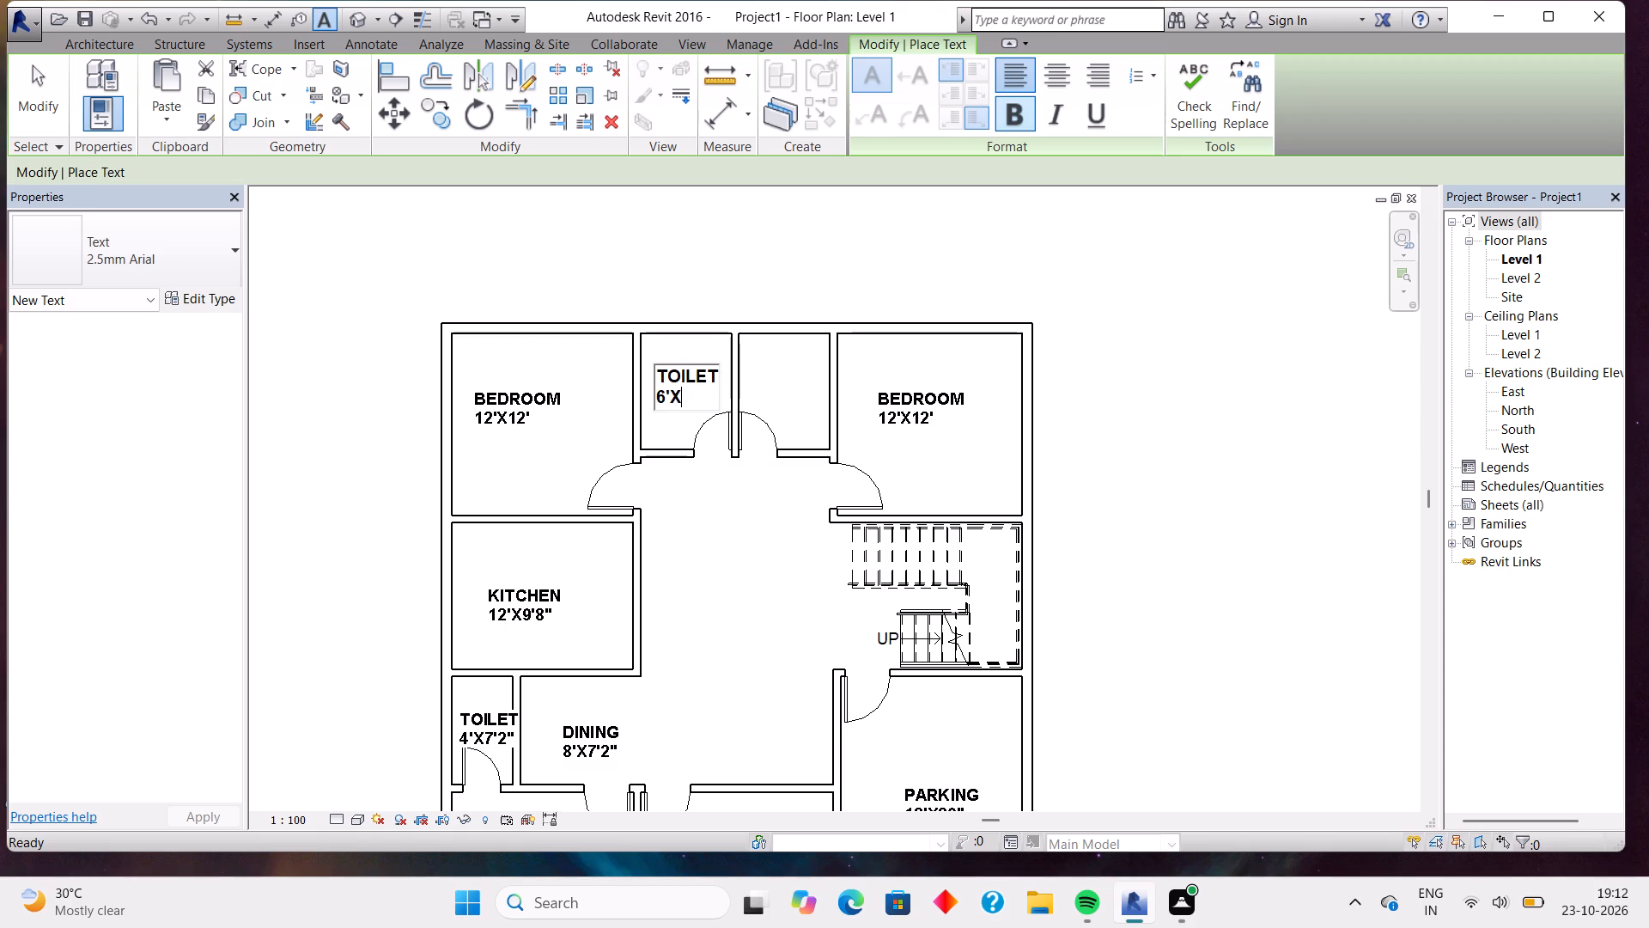
text(7')
key(8)
key(shift+quotedbl)
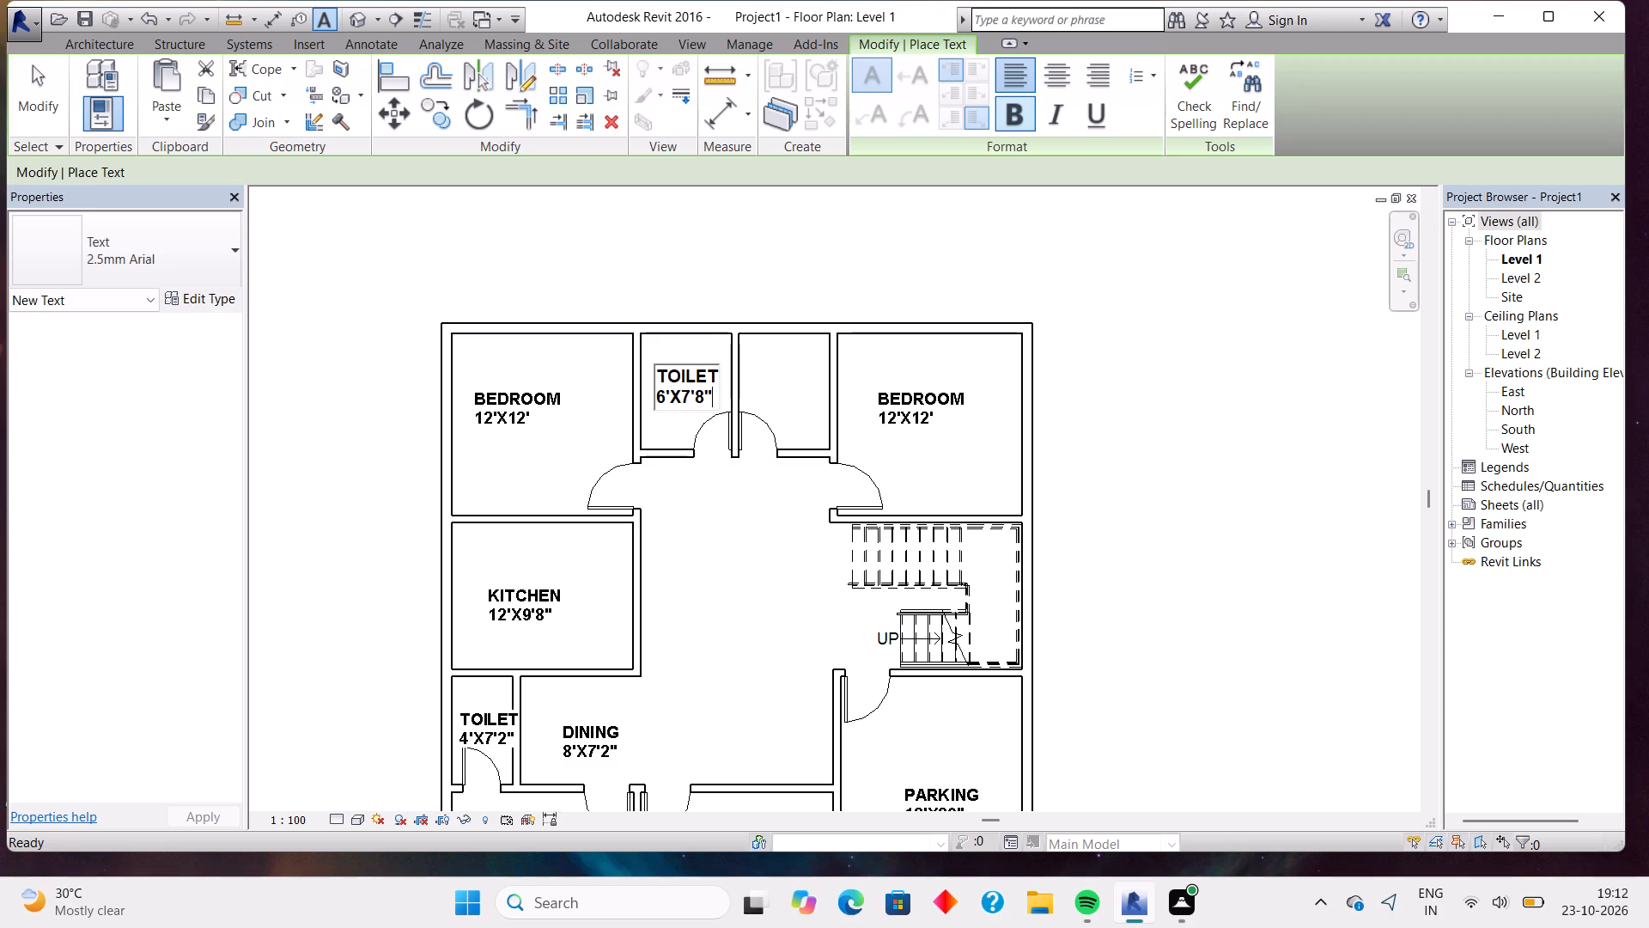
click(758, 359)
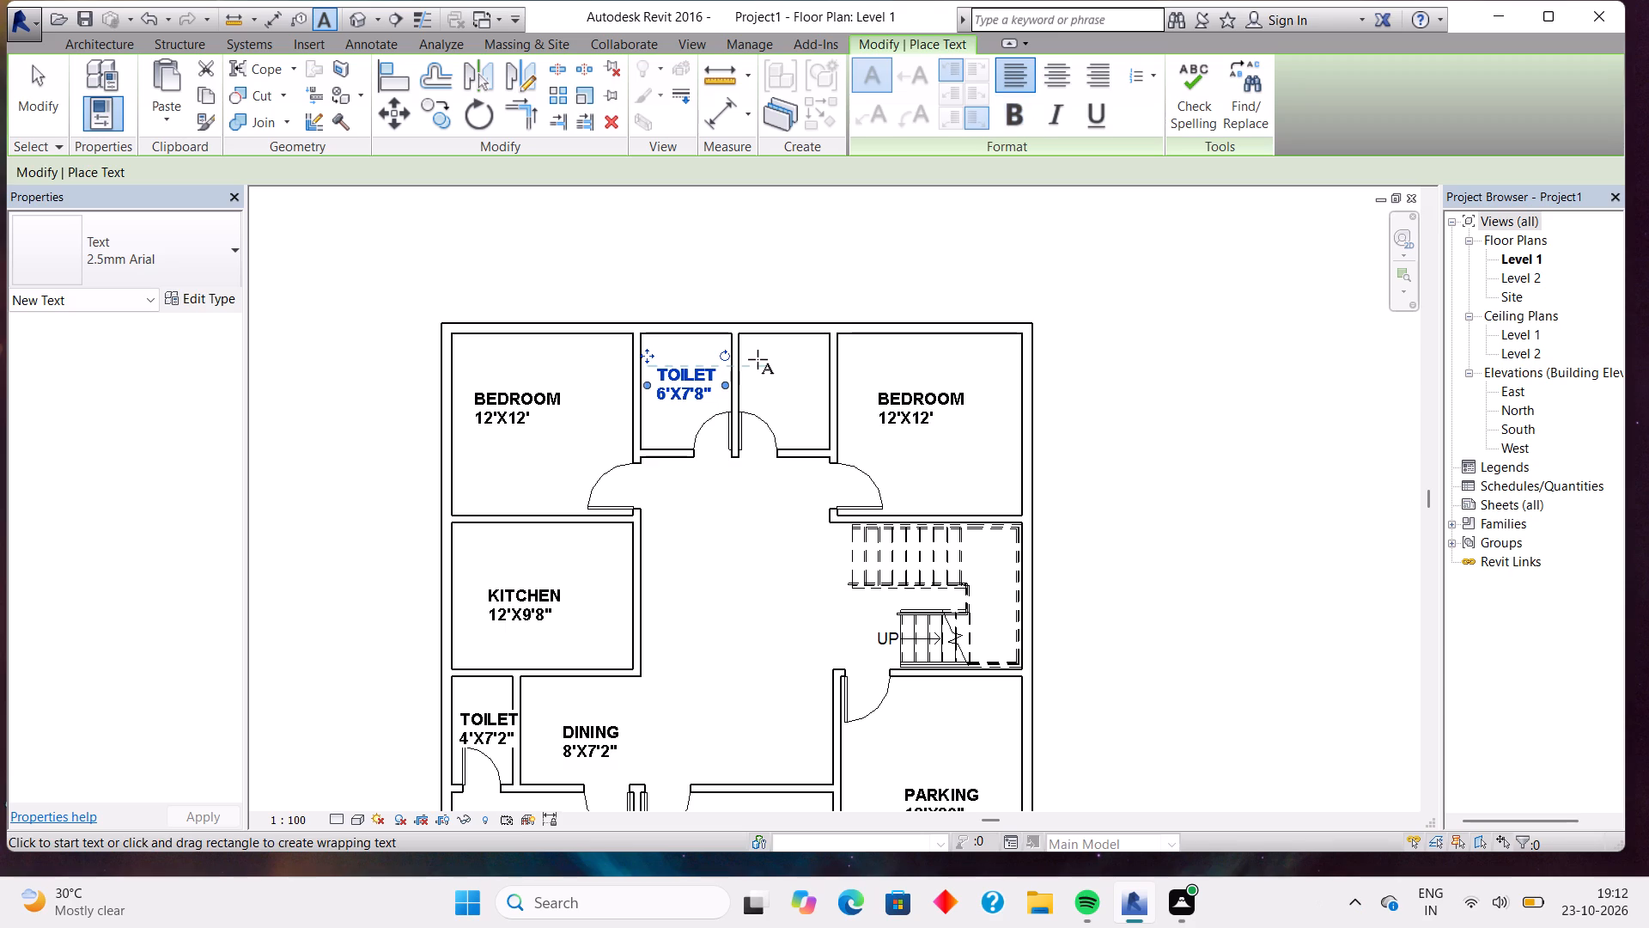
Add a bold text note in the small north room beside the northeast bedroom reading TOILET, beginning its second line with 6'X7'.
click(758, 359)
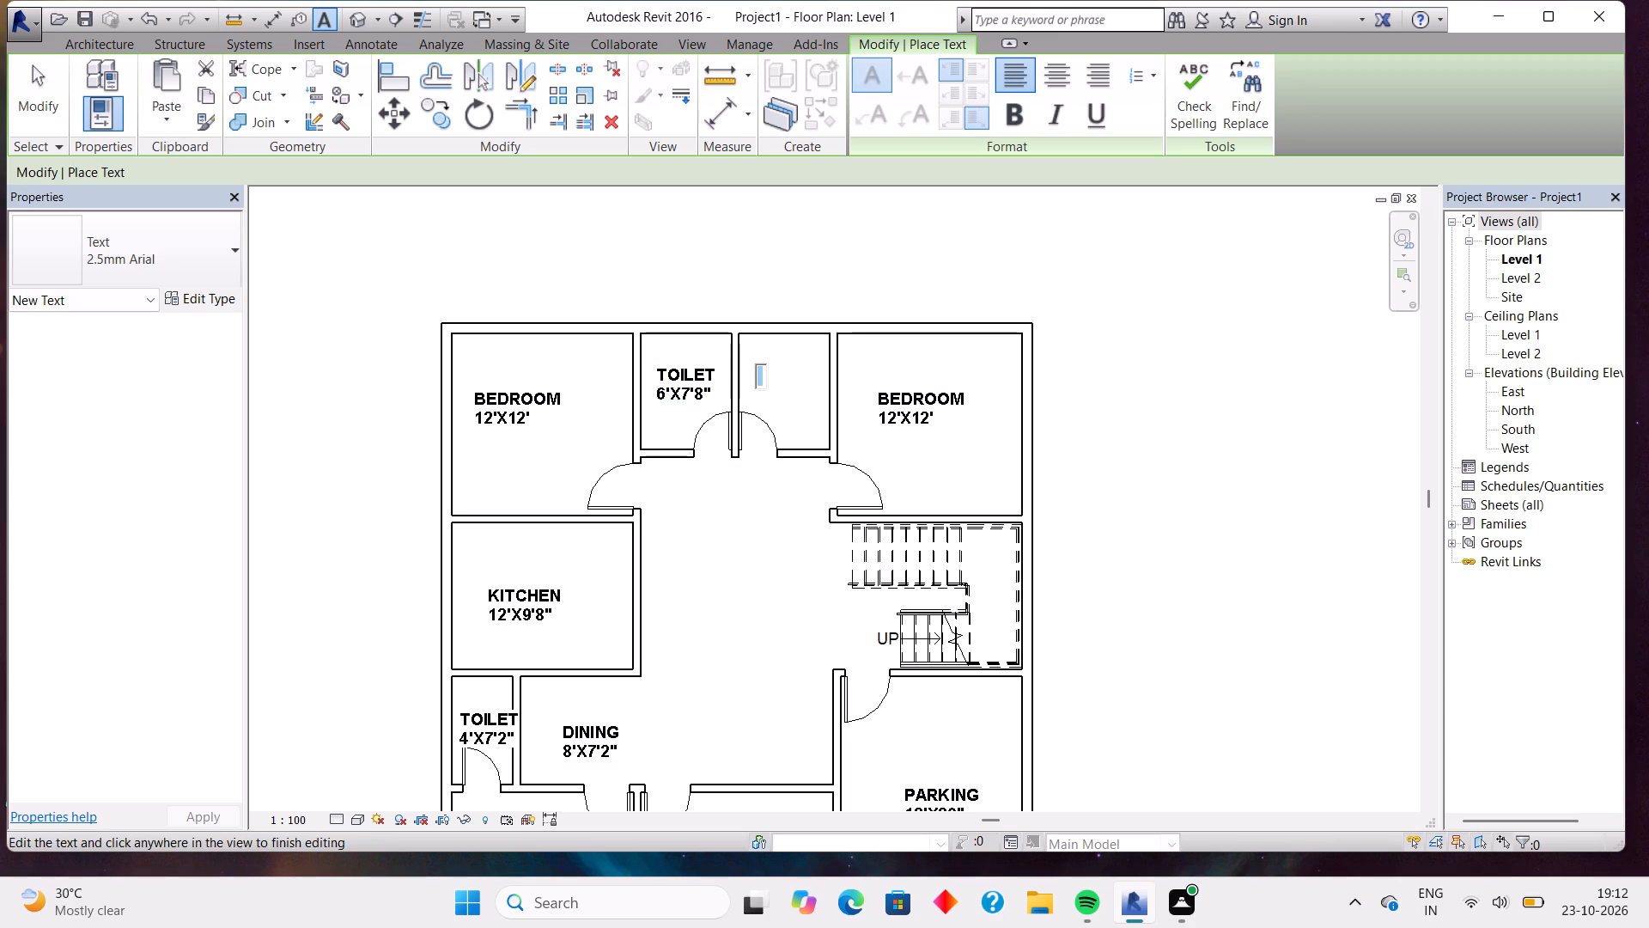
click(1006, 125)
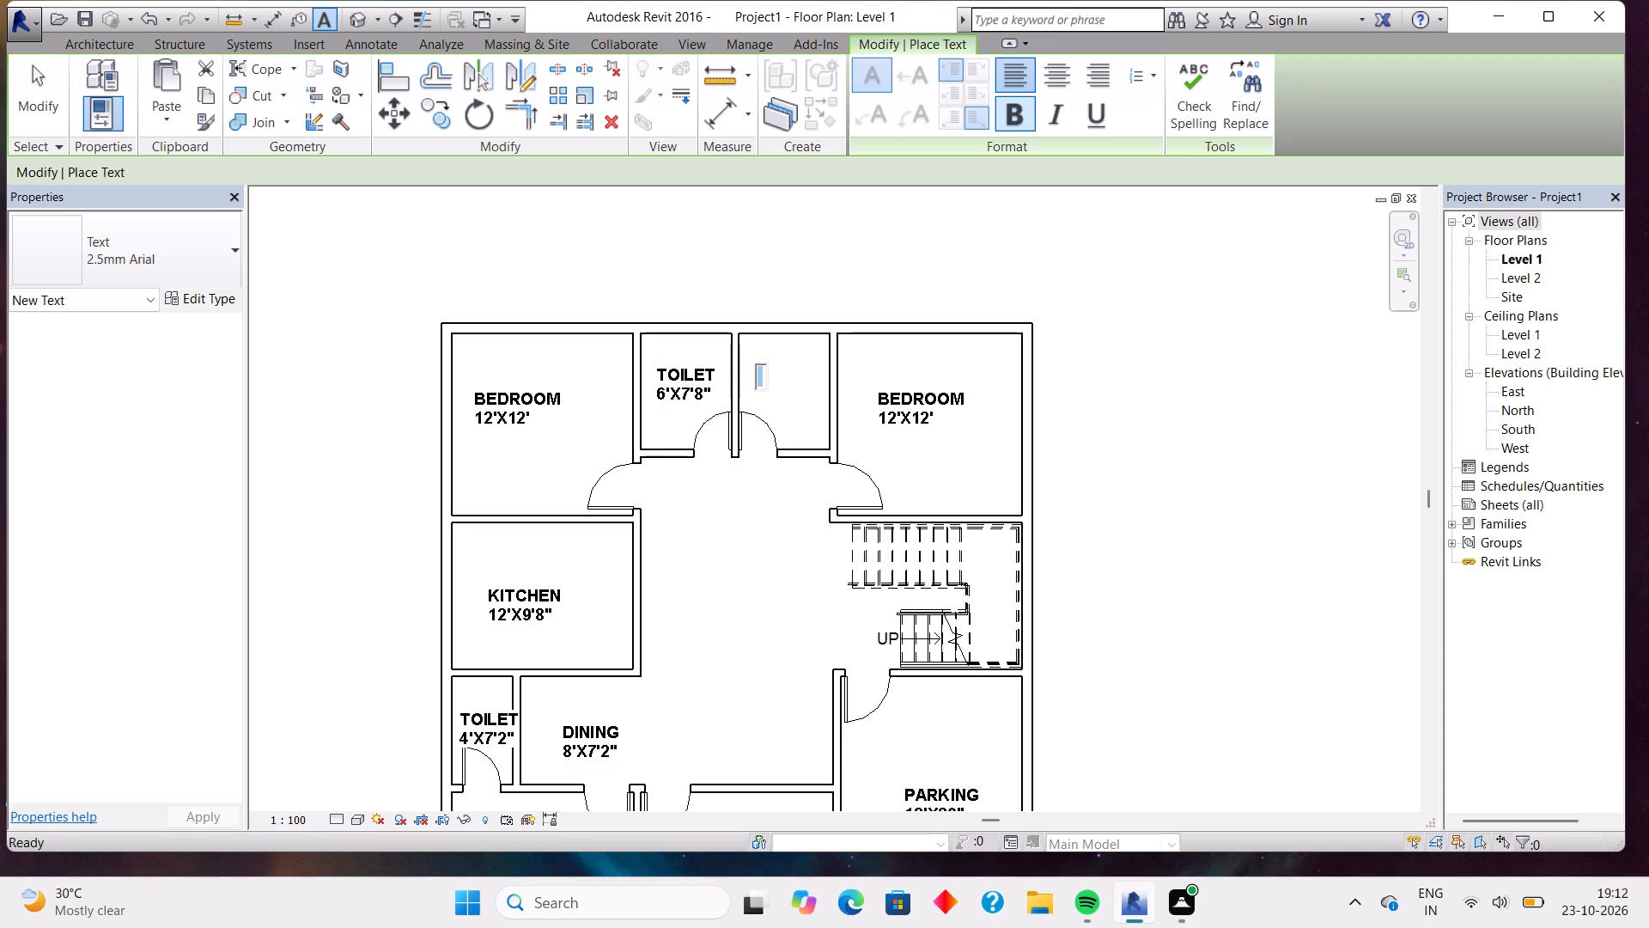
text(TOILET)
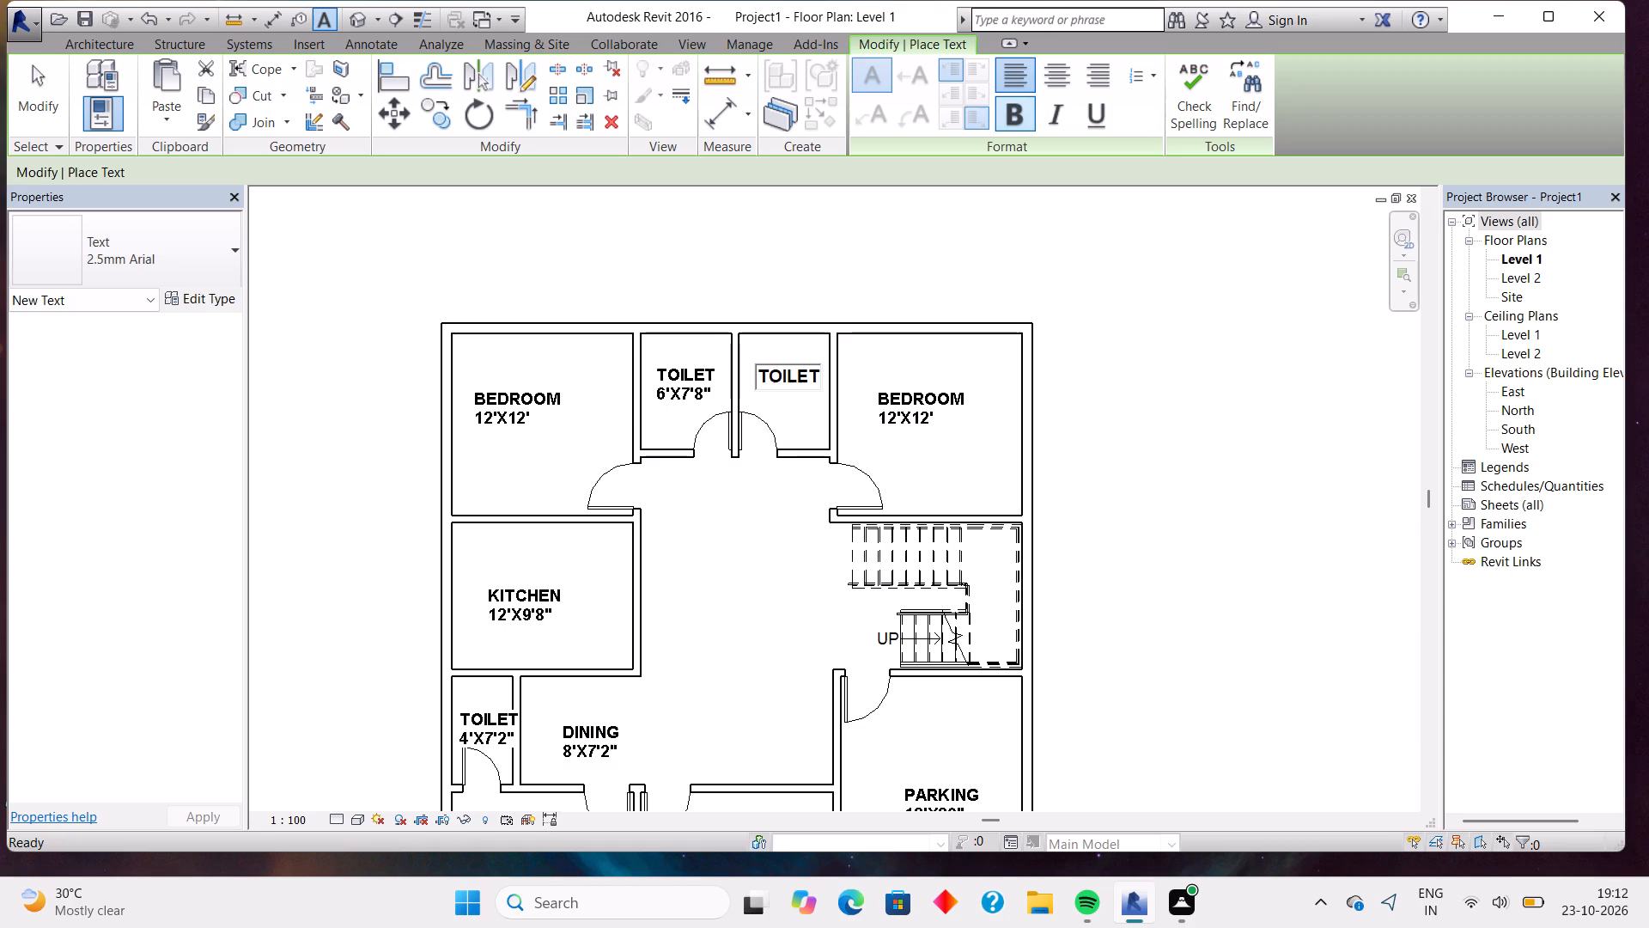
key(Return)
key(6)
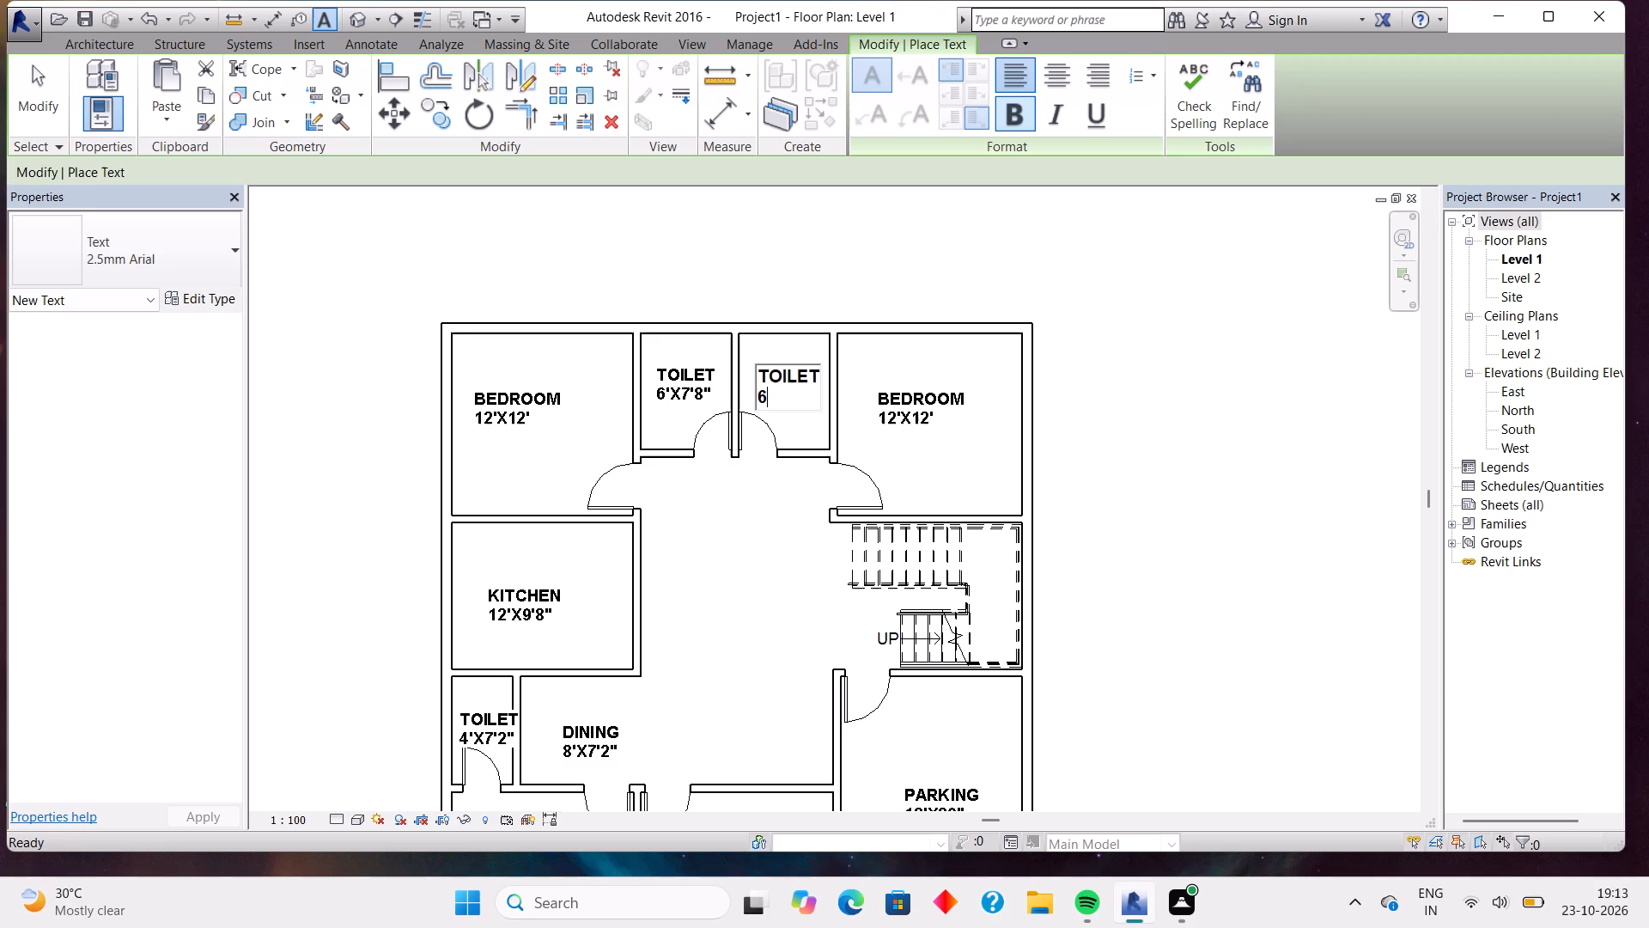
key(apostrophe)
text(X7)
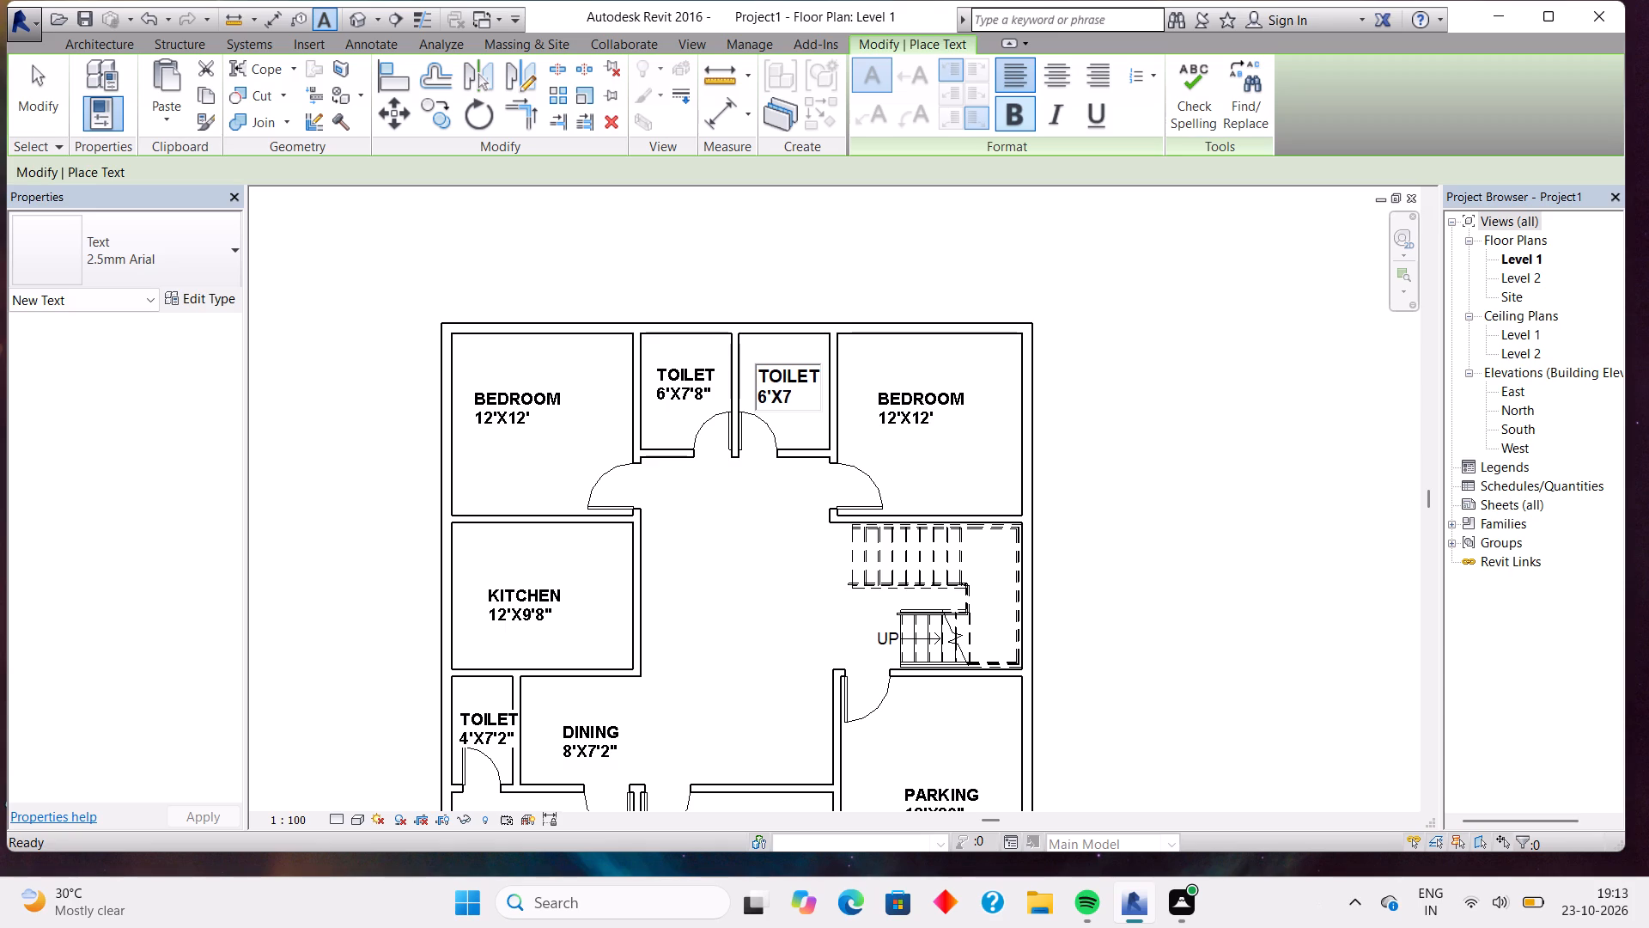
key(apostrophe)
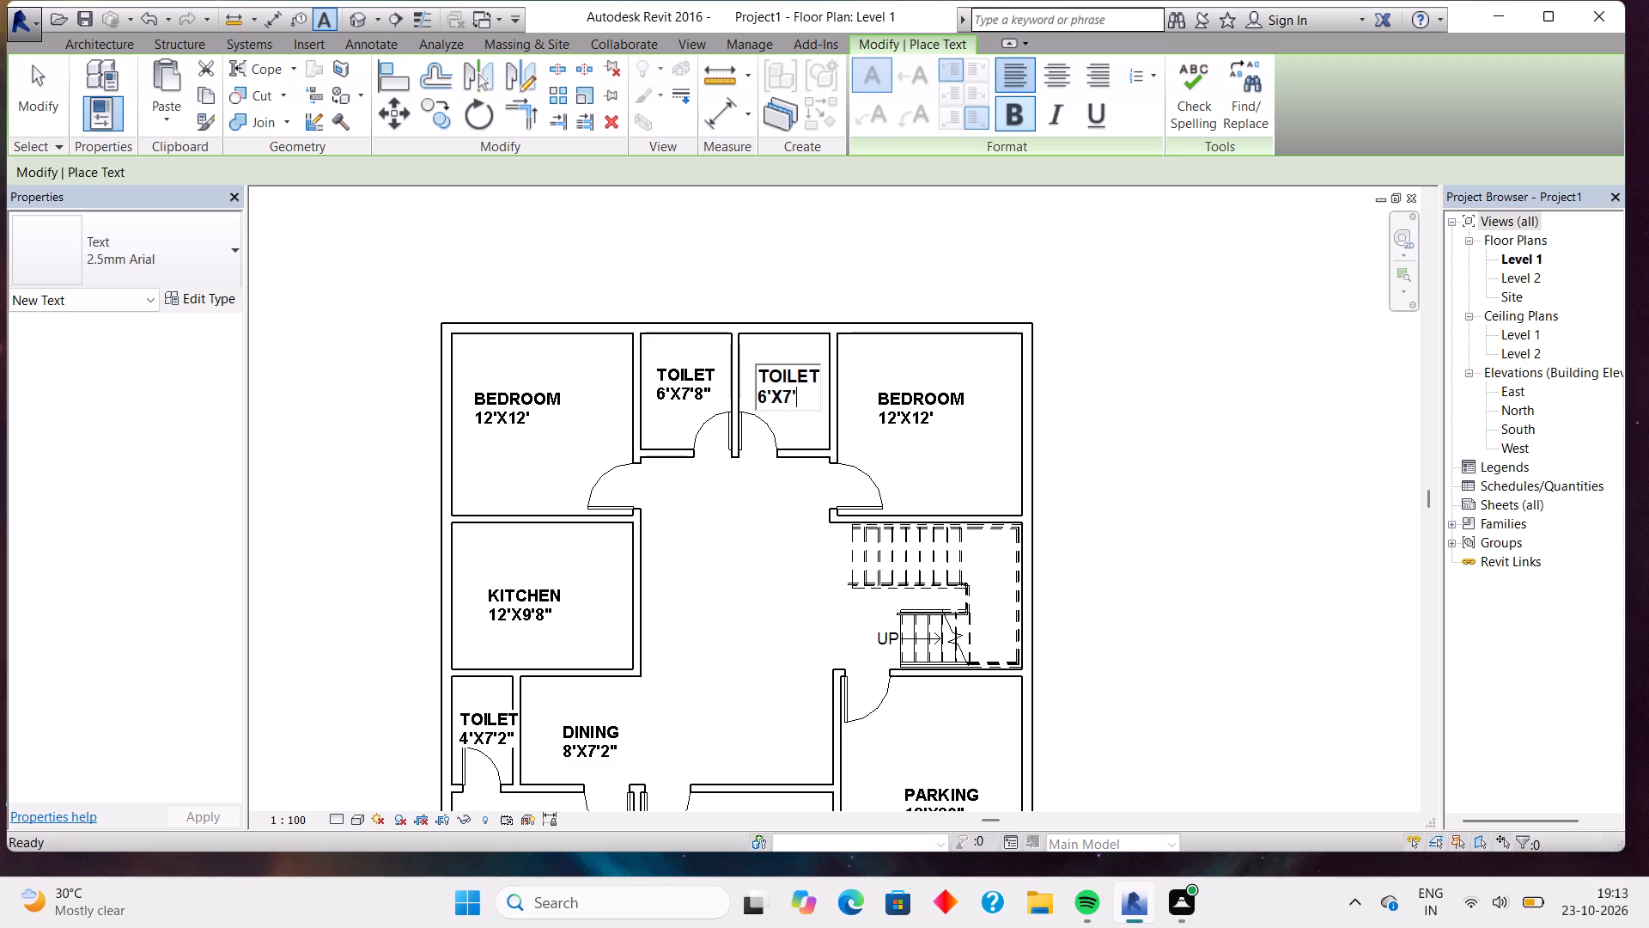
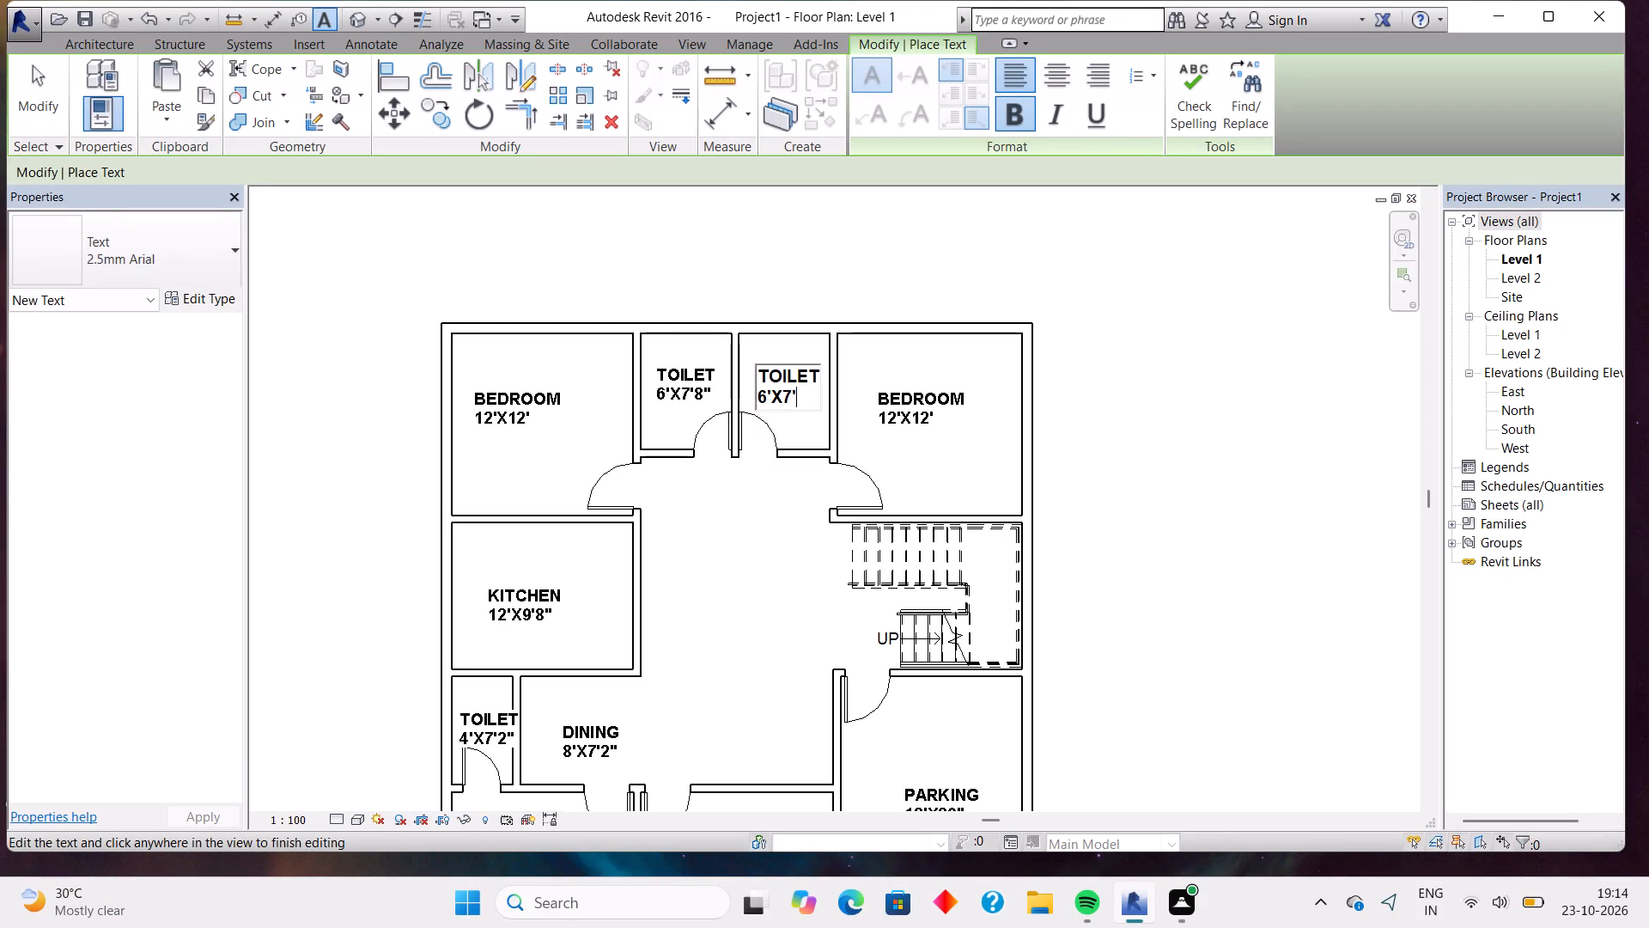
Complete the size line of the TOILET note beside the northeast bedroom so it reads 6'X7'8".
key(8)
key(shift+quotedbl)
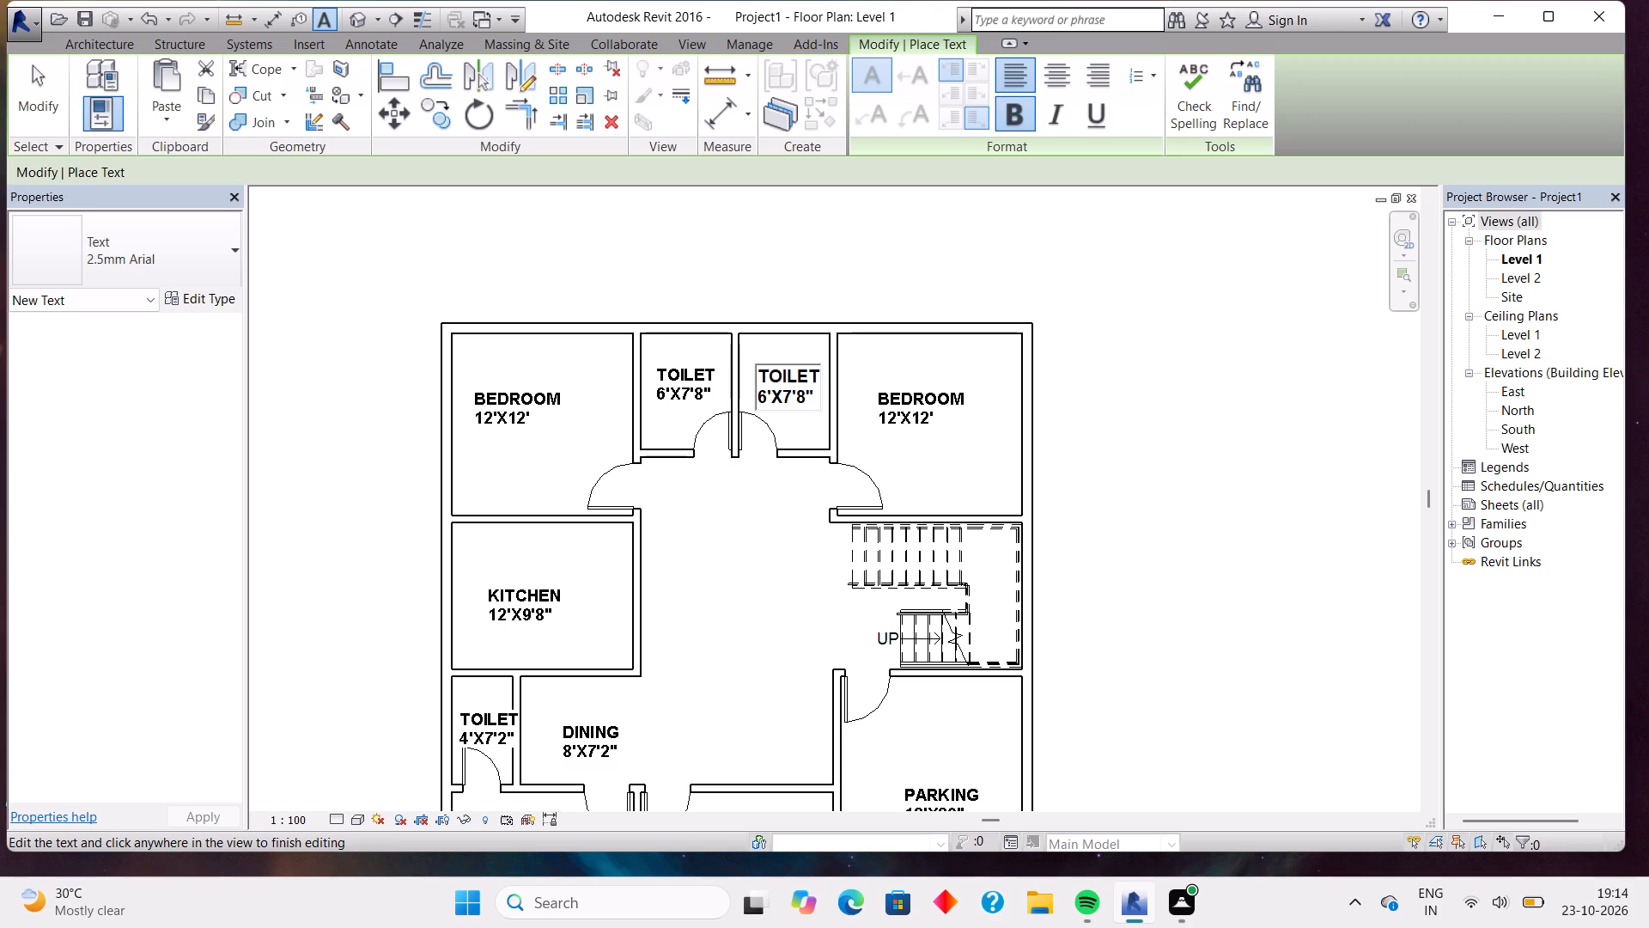
click(702, 601)
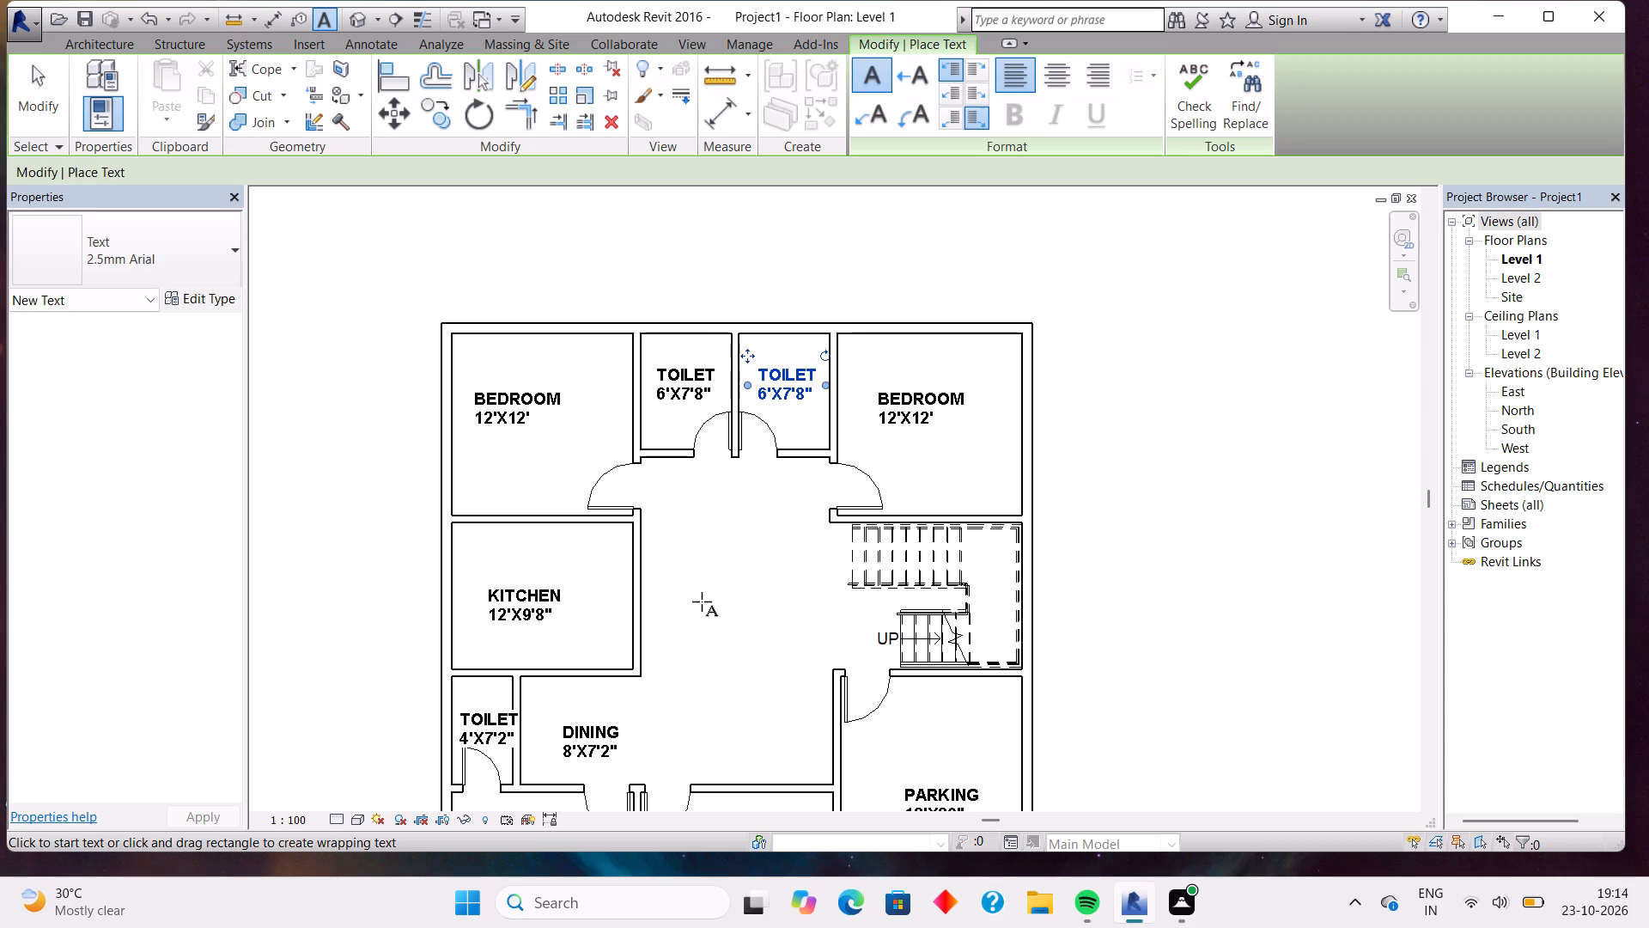
Add a bold text note in the central hall between kitchen and stair reading DRAWINGHALL with 12'8"X22' on a second line.
click(702, 601)
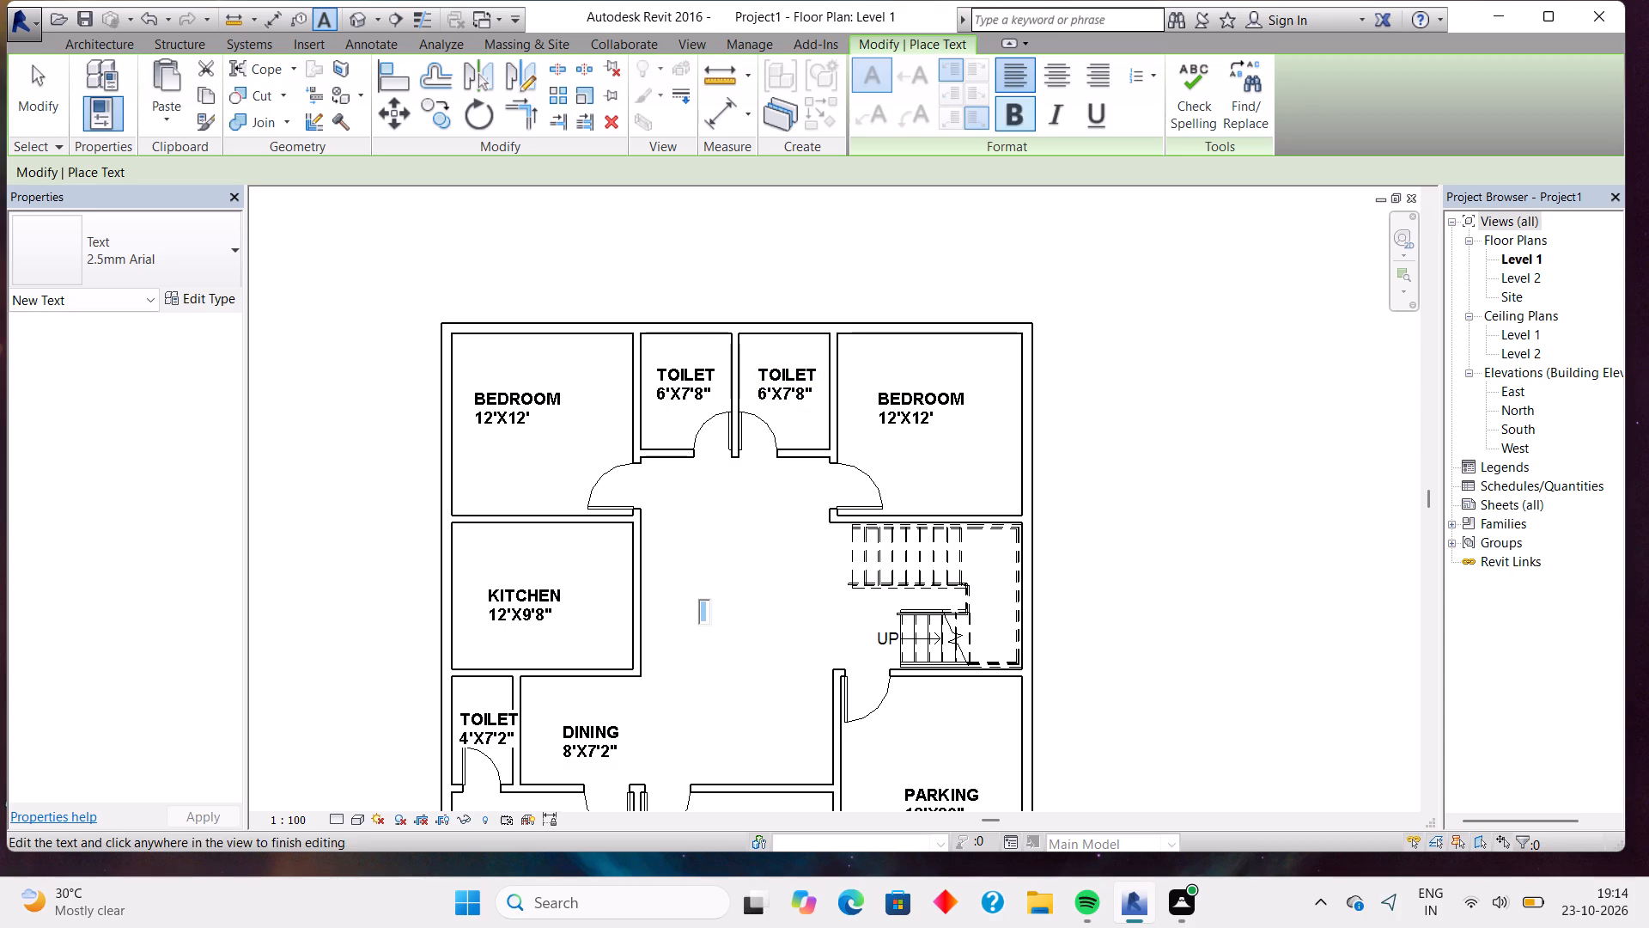
click(1008, 126)
text(DR)
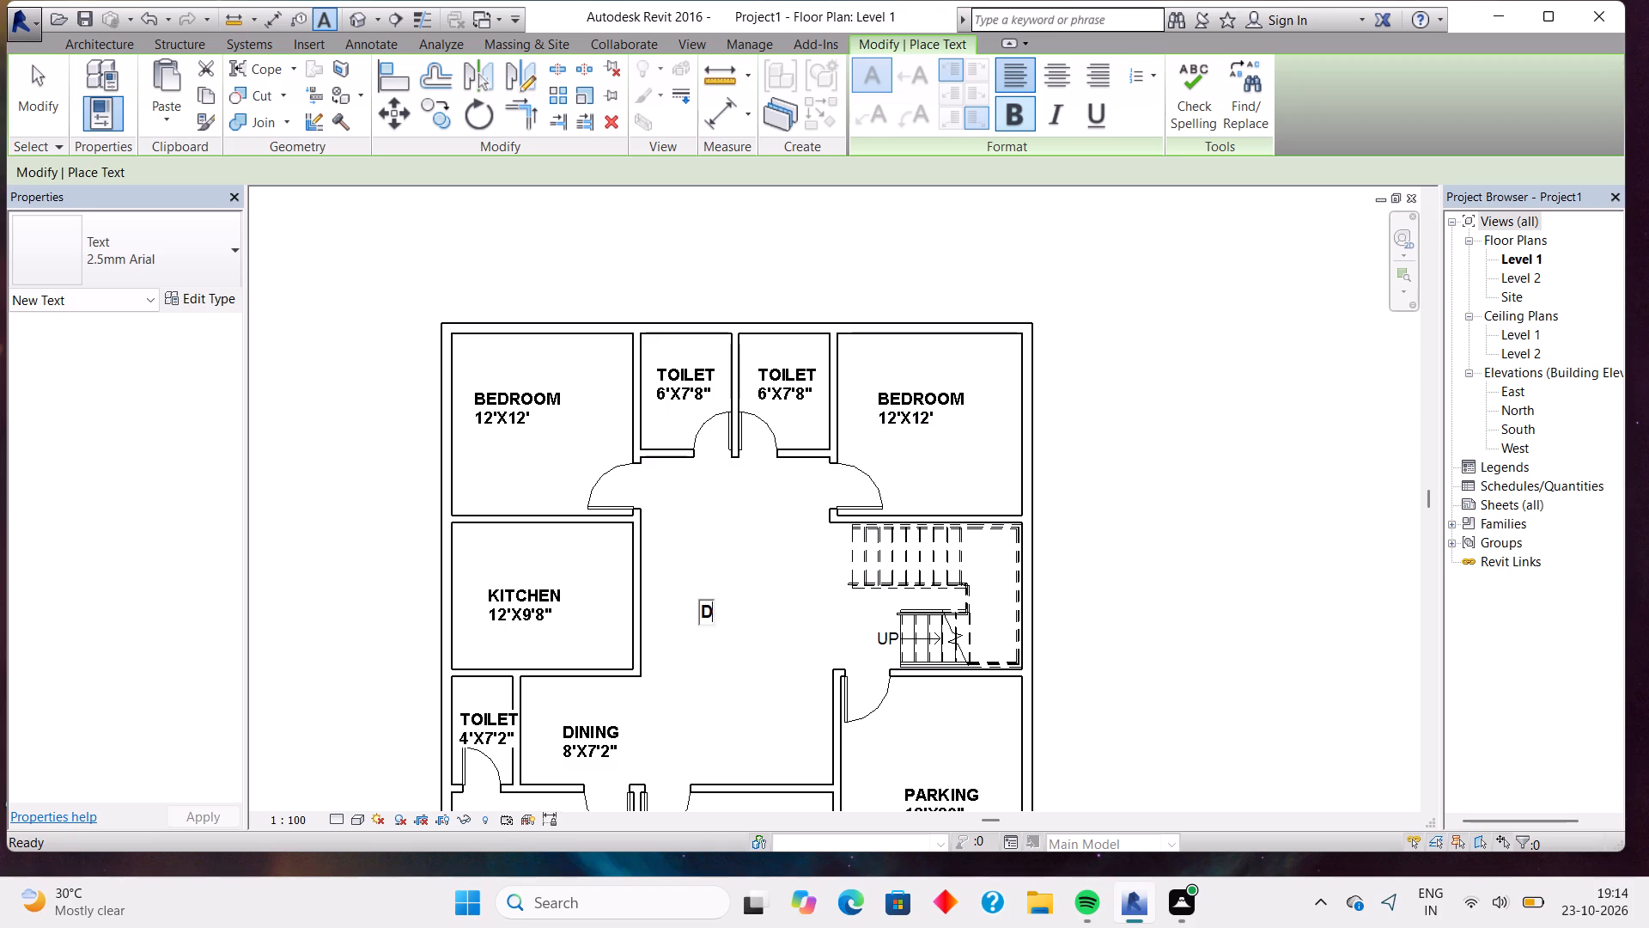
text(AWING)
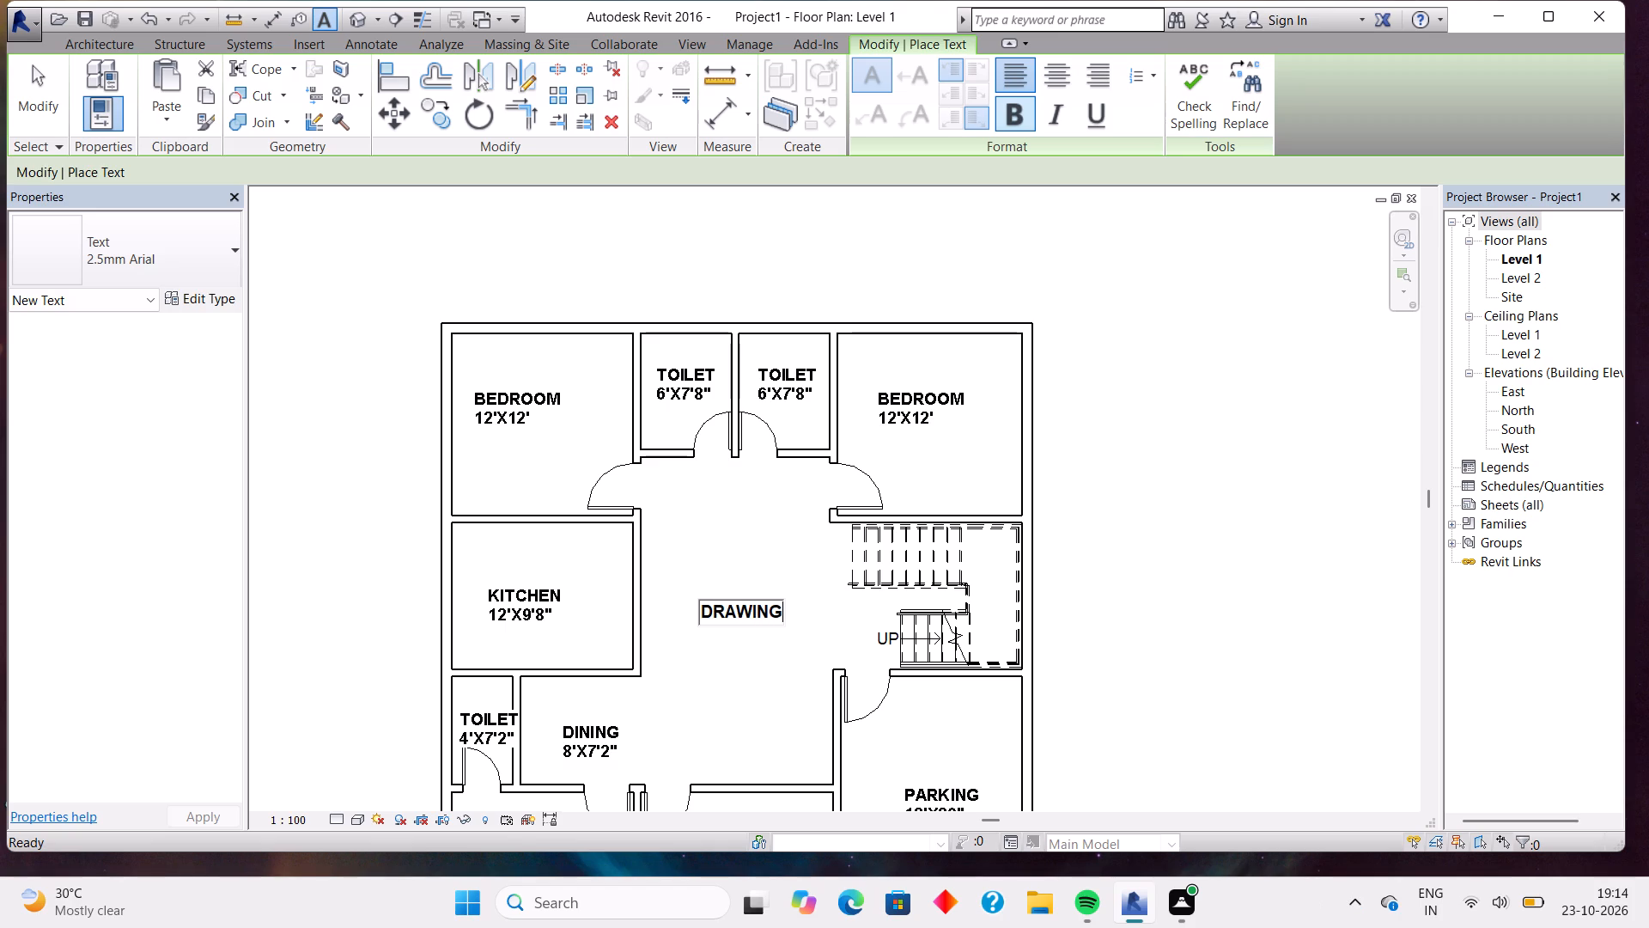
text(HALL)
key(Return)
key(1)
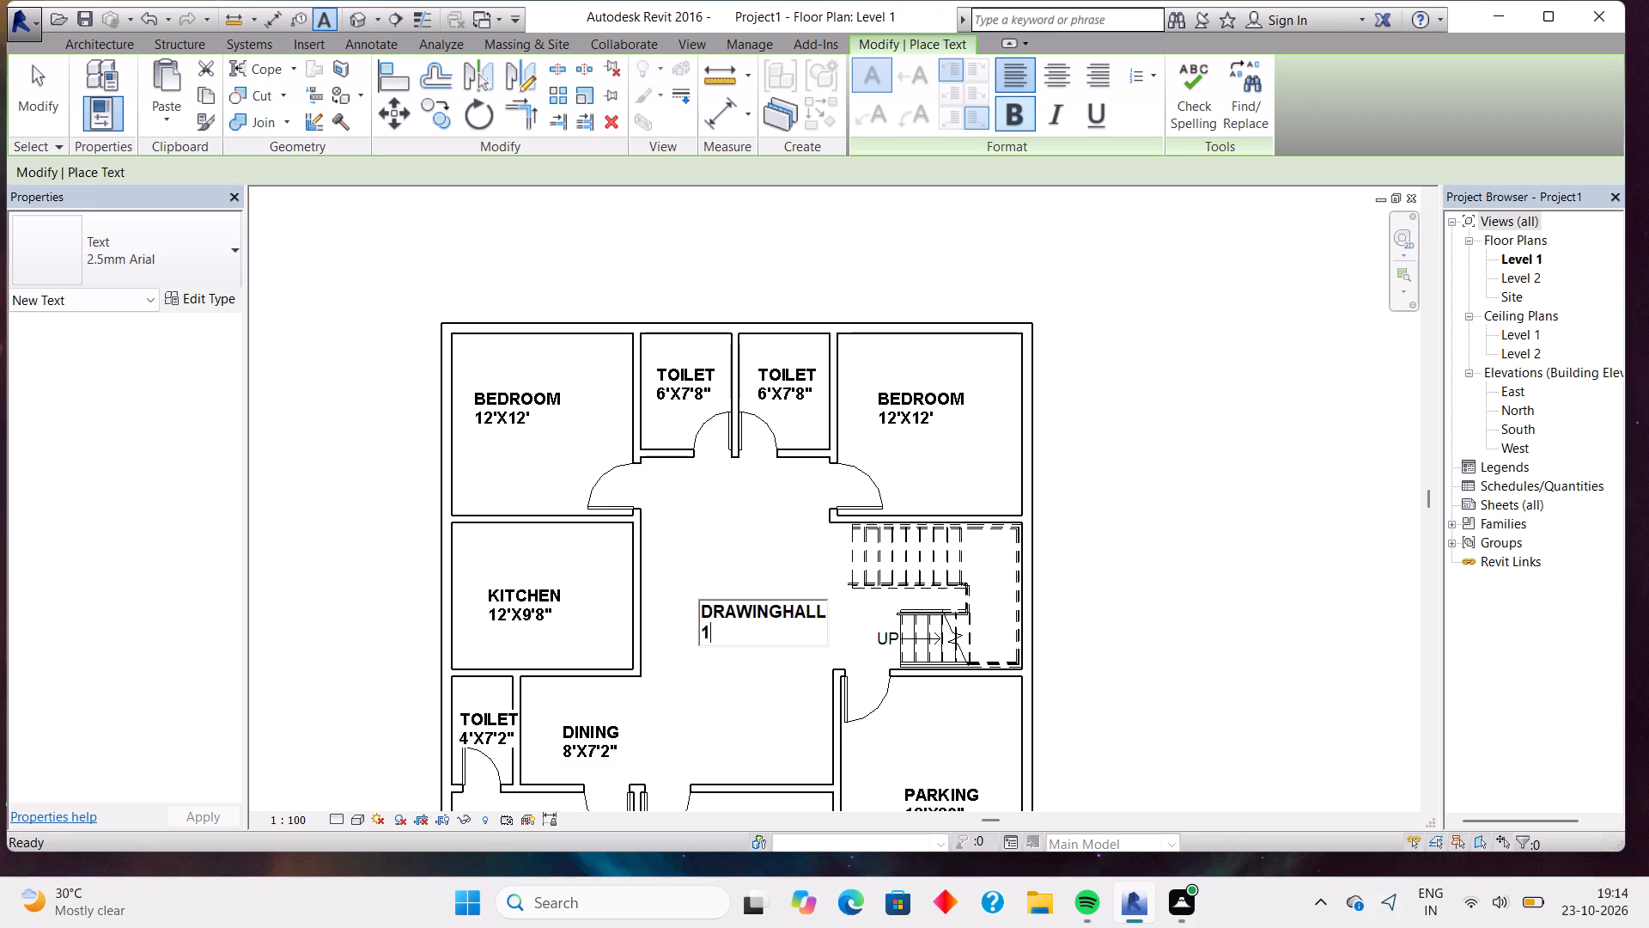
key(2)
text('8")
key(x)
text(22)
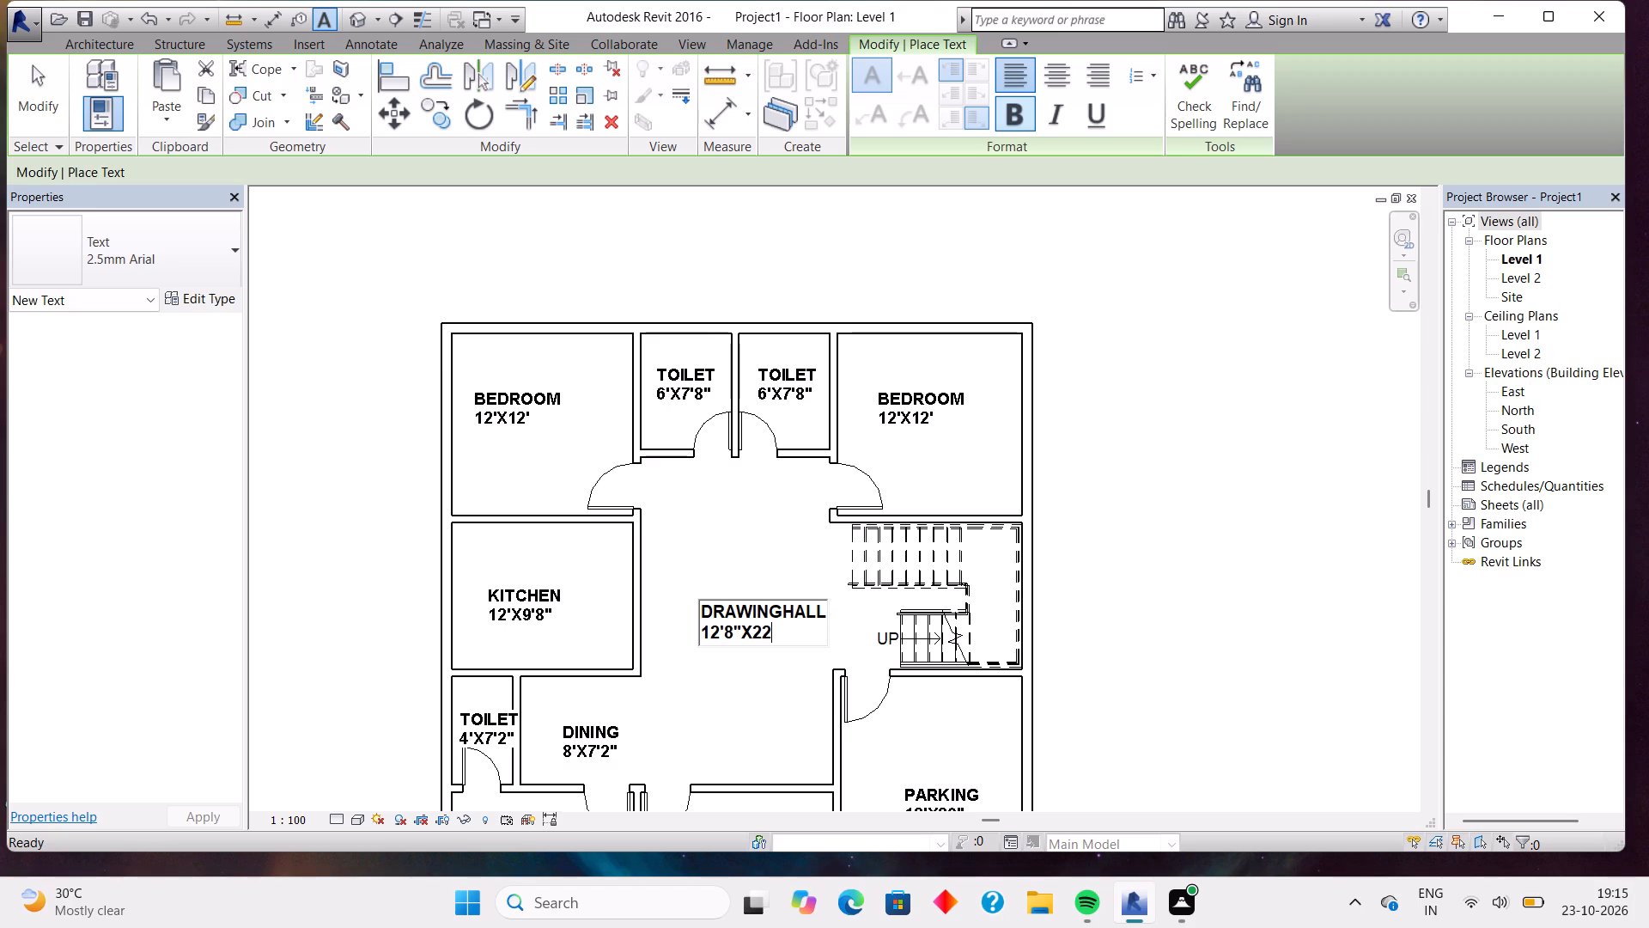
key(apostrophe)
scroll(768, 650, down, 2)
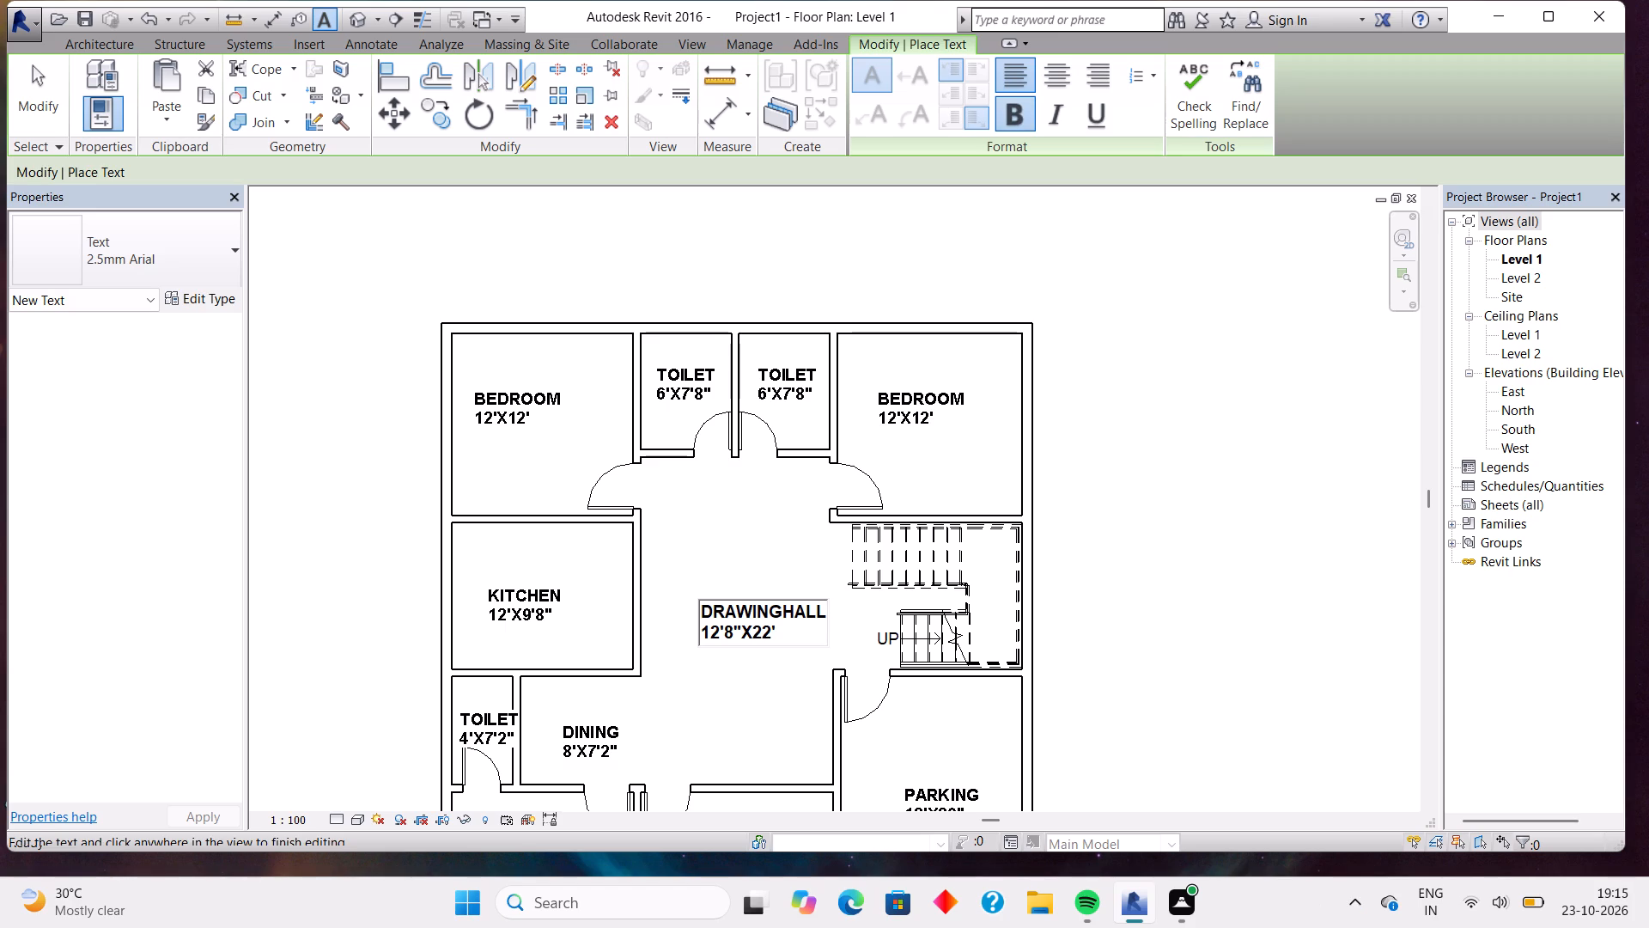
click(766, 675)
scroll(766, 675, down, 2)
middle_drag(766, 675, 759, 645)
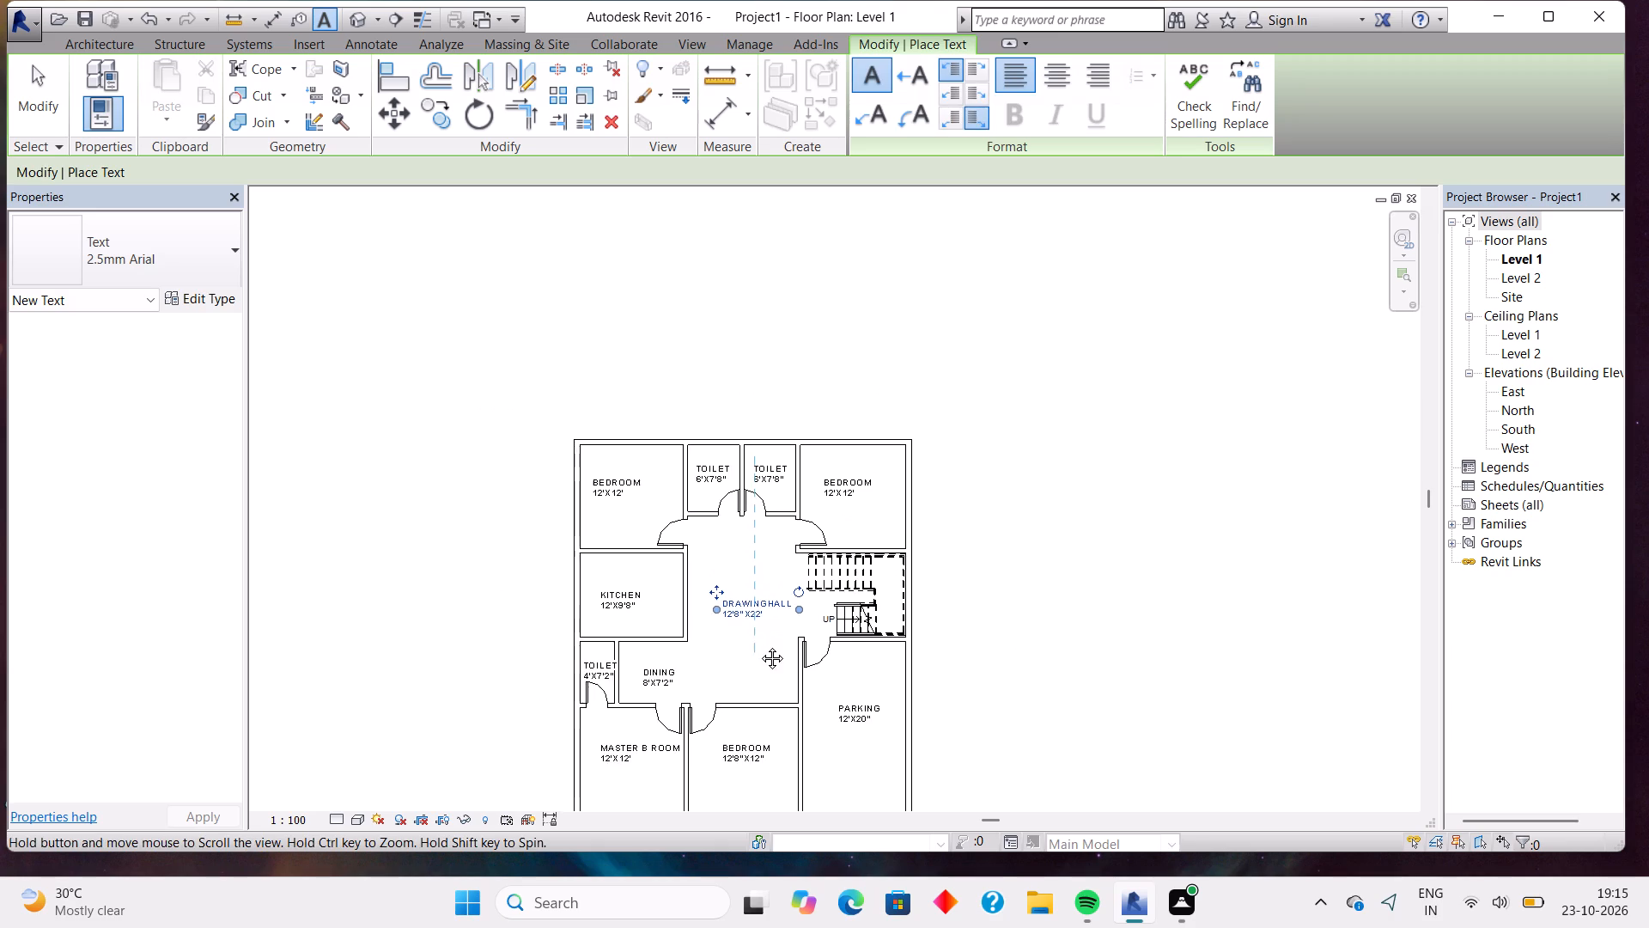
middle_drag(759, 645, 835, 537)
scroll(665, 541, up, 6)
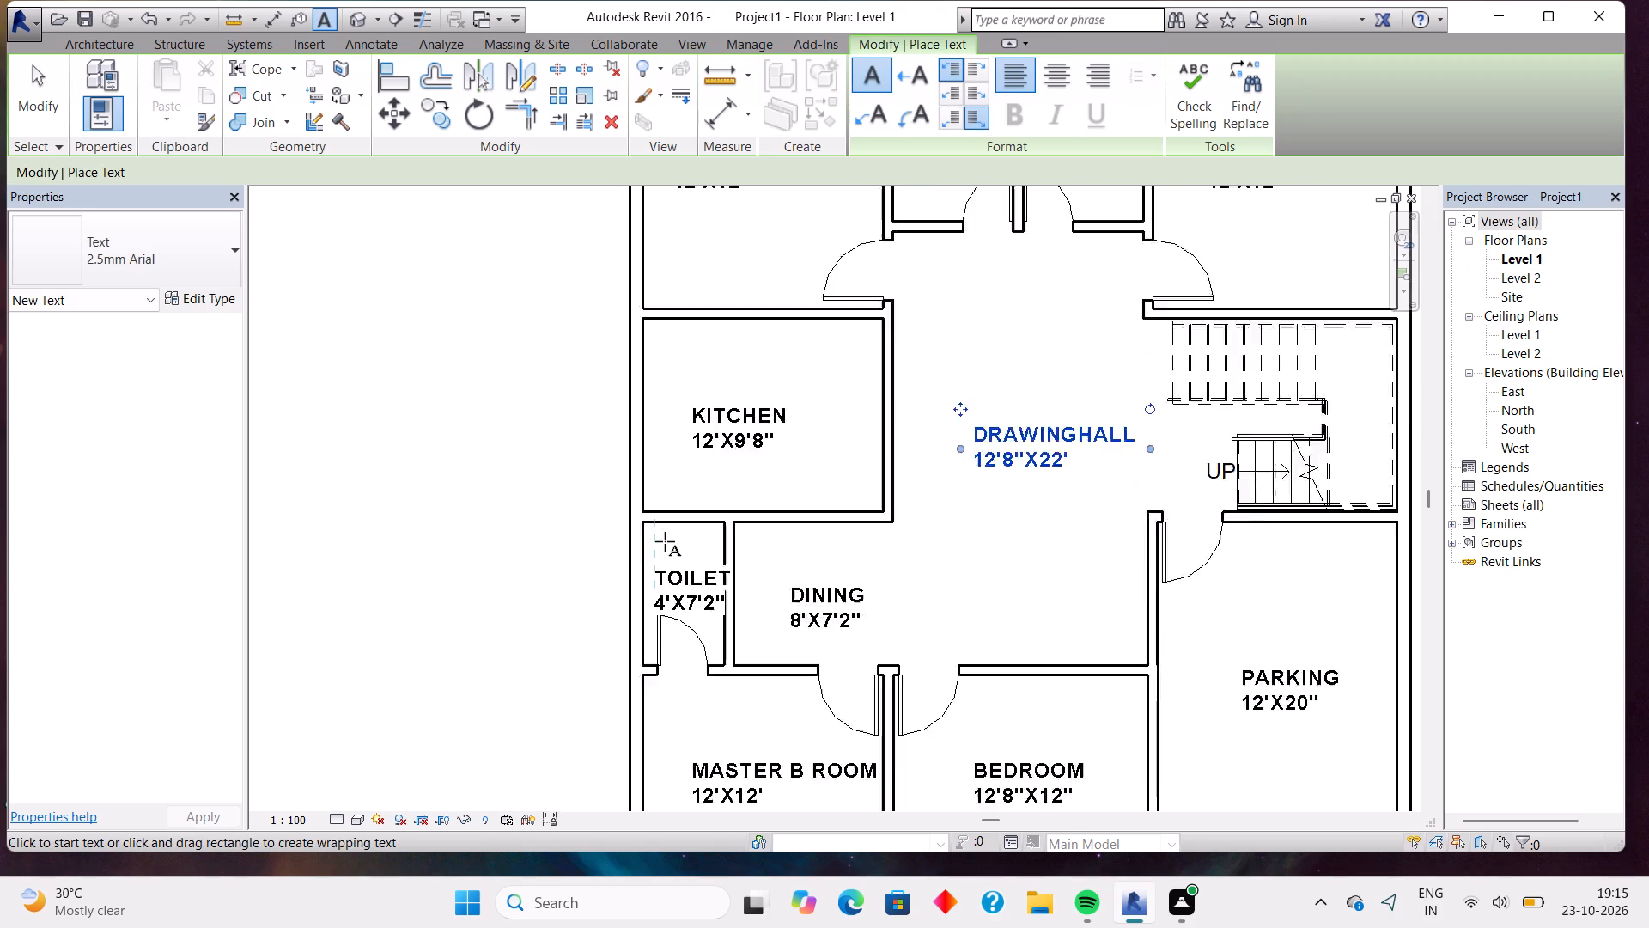
scroll(665, 541, up, 1)
key(Escape)
key(Escape)
key(Escape)
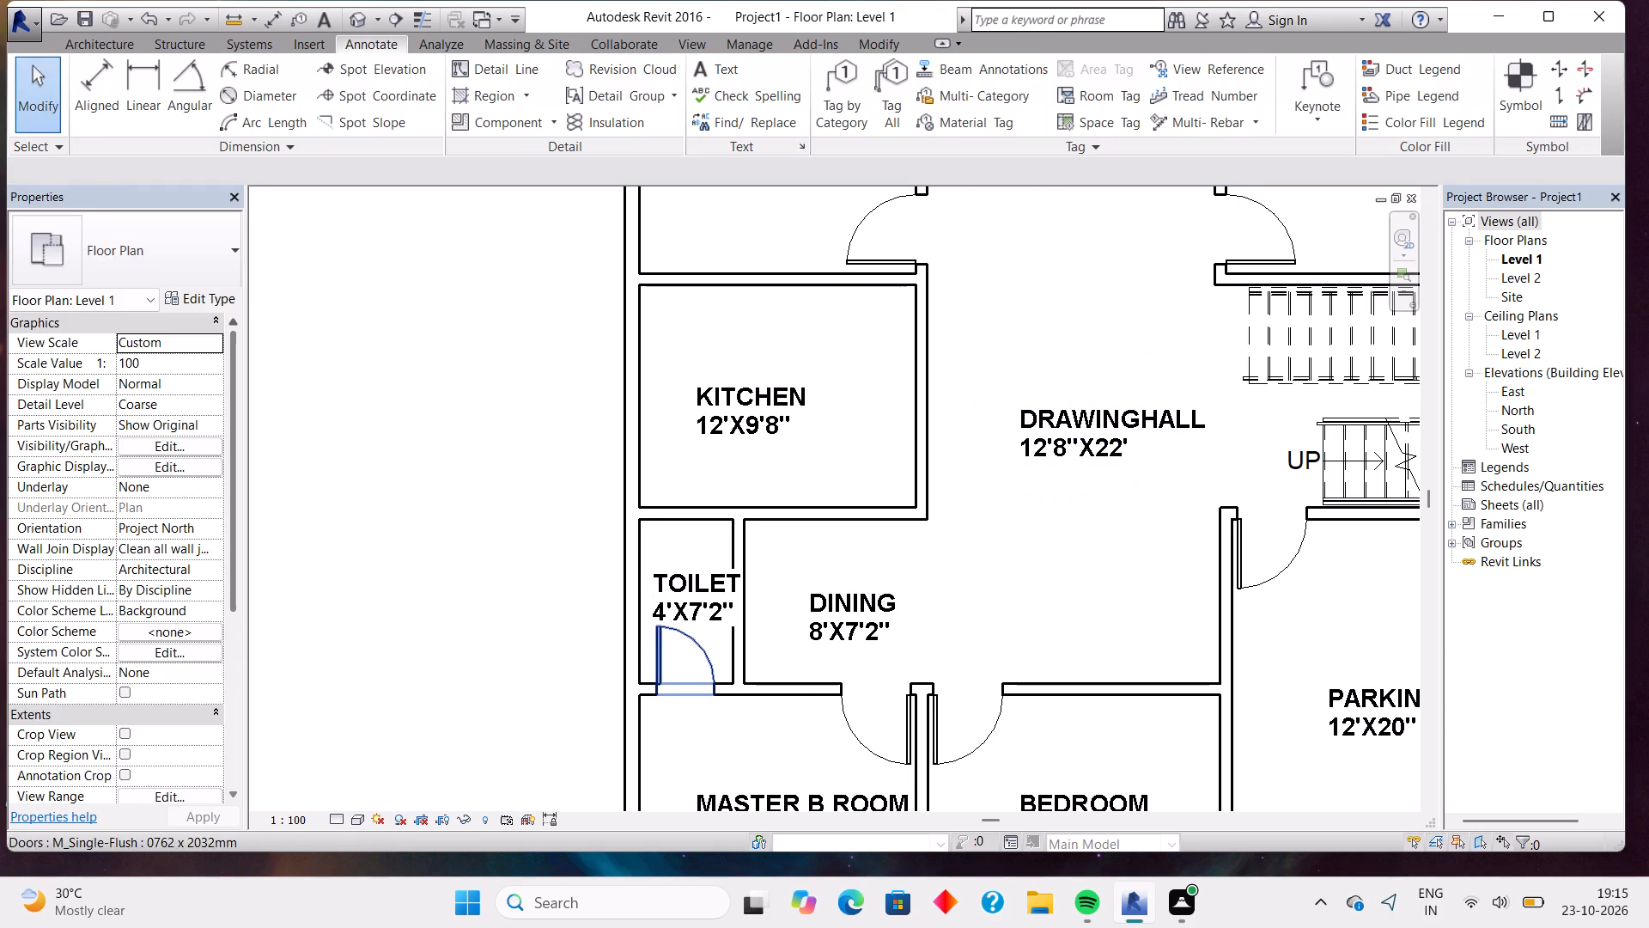
Nudge the 4'X7'2" TOILET, DRAWINGHALL and MASTER B ROOM notes slightly west within their rooms.
click(703, 595)
key(Left)
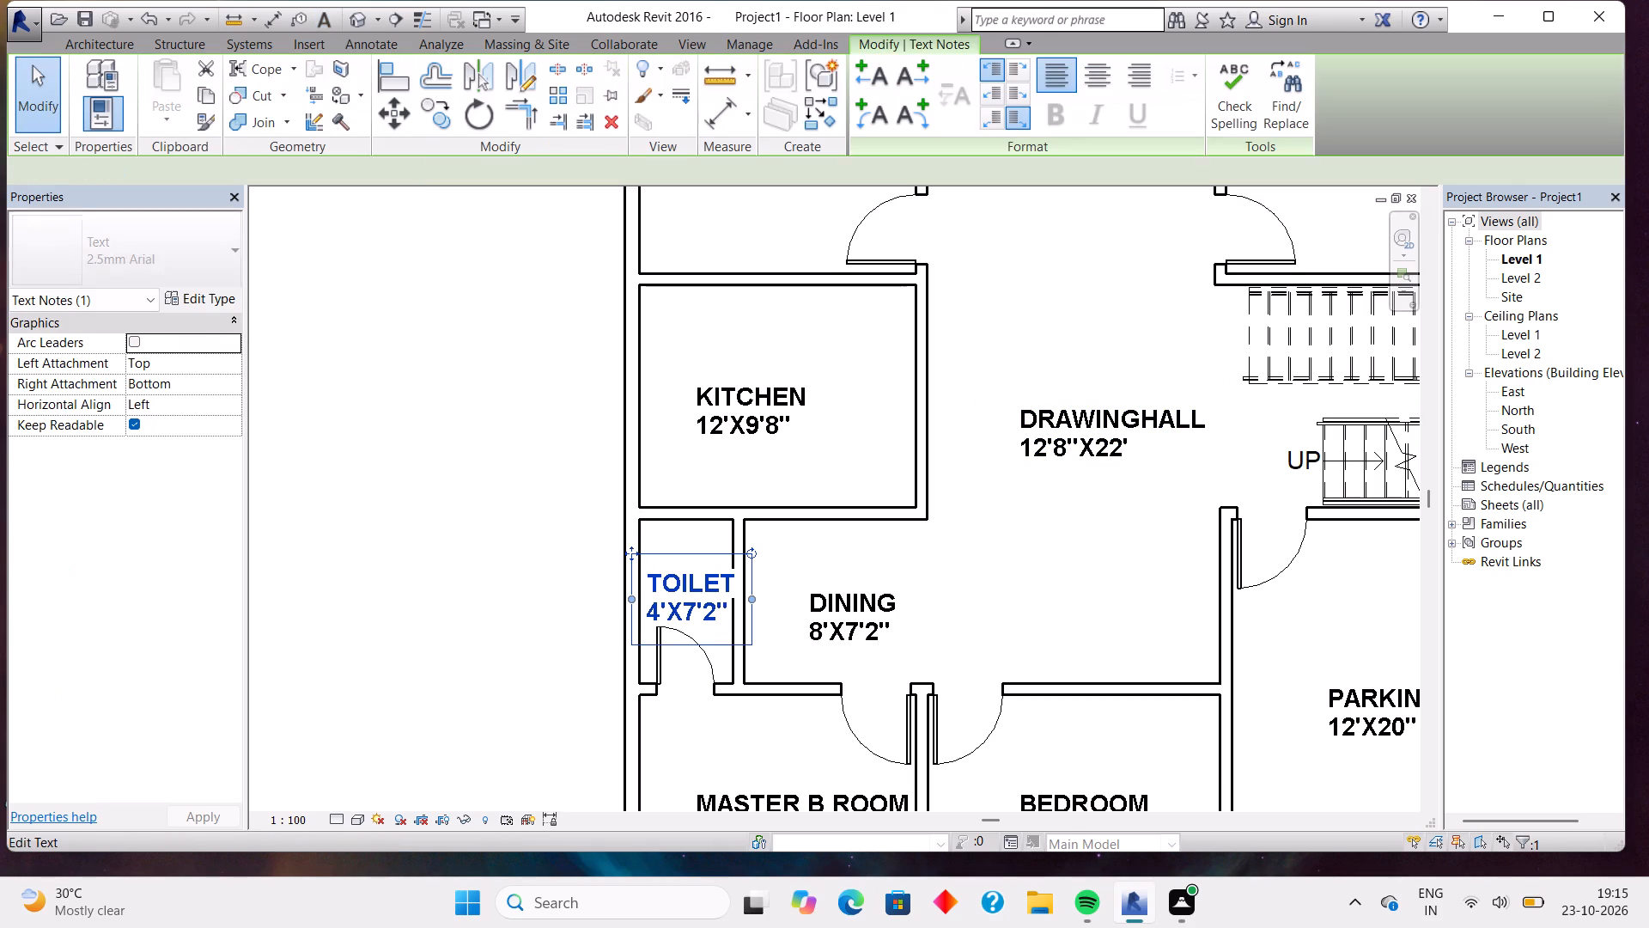
middle_drag(1037, 571, 996, 621)
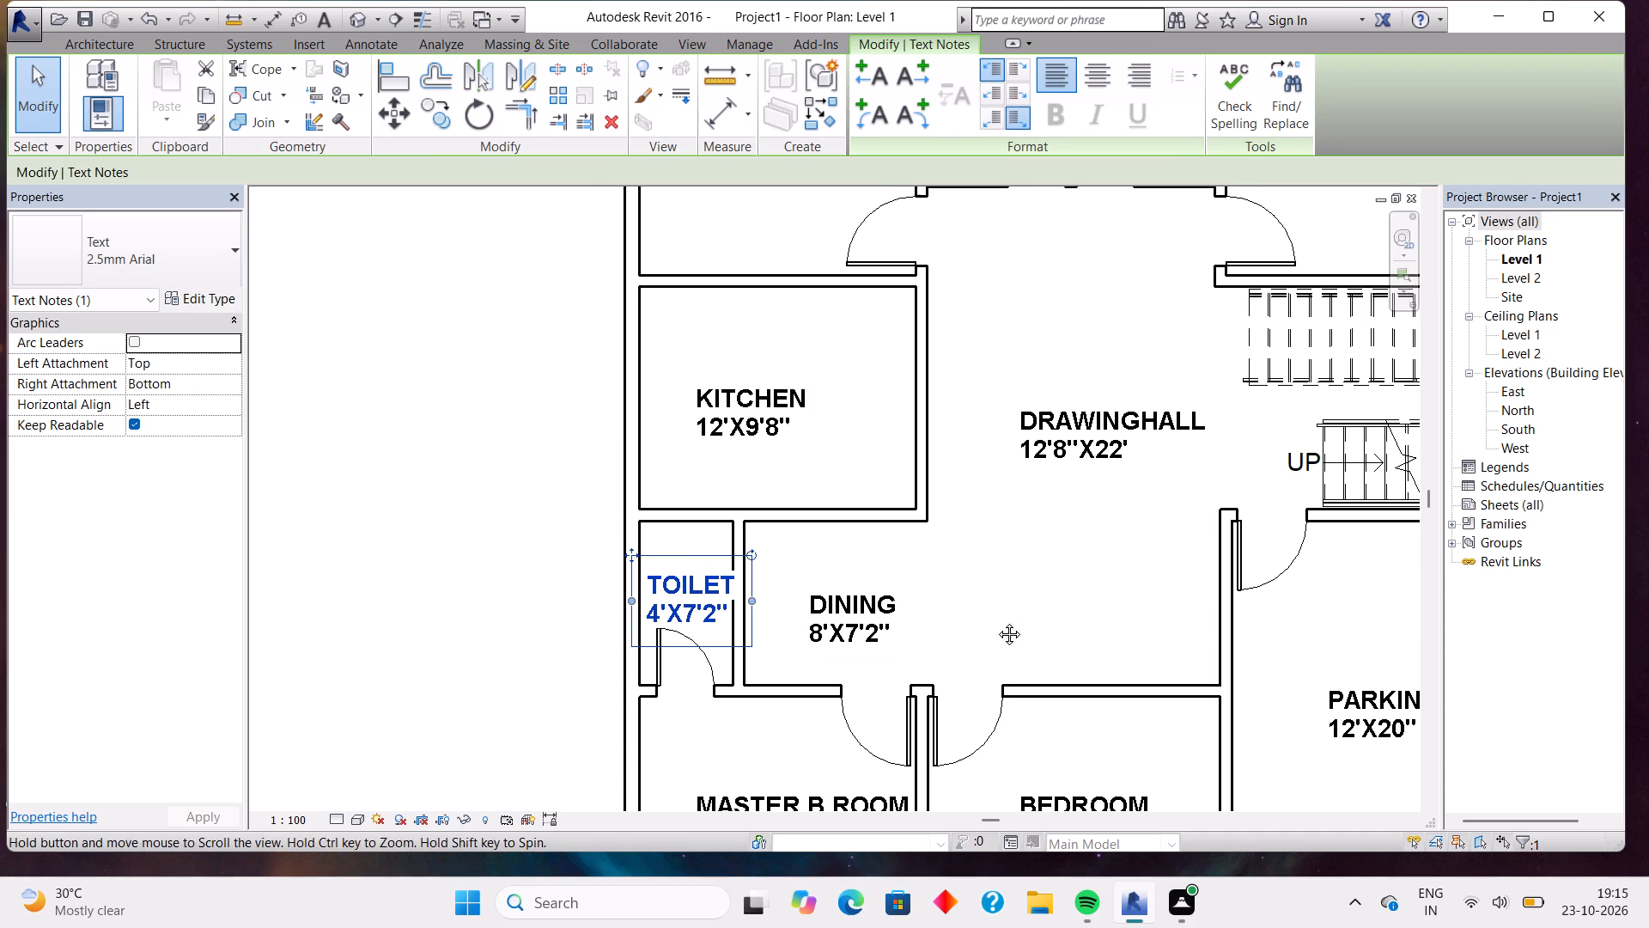
scroll(998, 618, down, 1)
middle_drag(996, 621, 979, 651)
click(1024, 521)
key(Left)
key(Left)
key(Left)
key(Left)
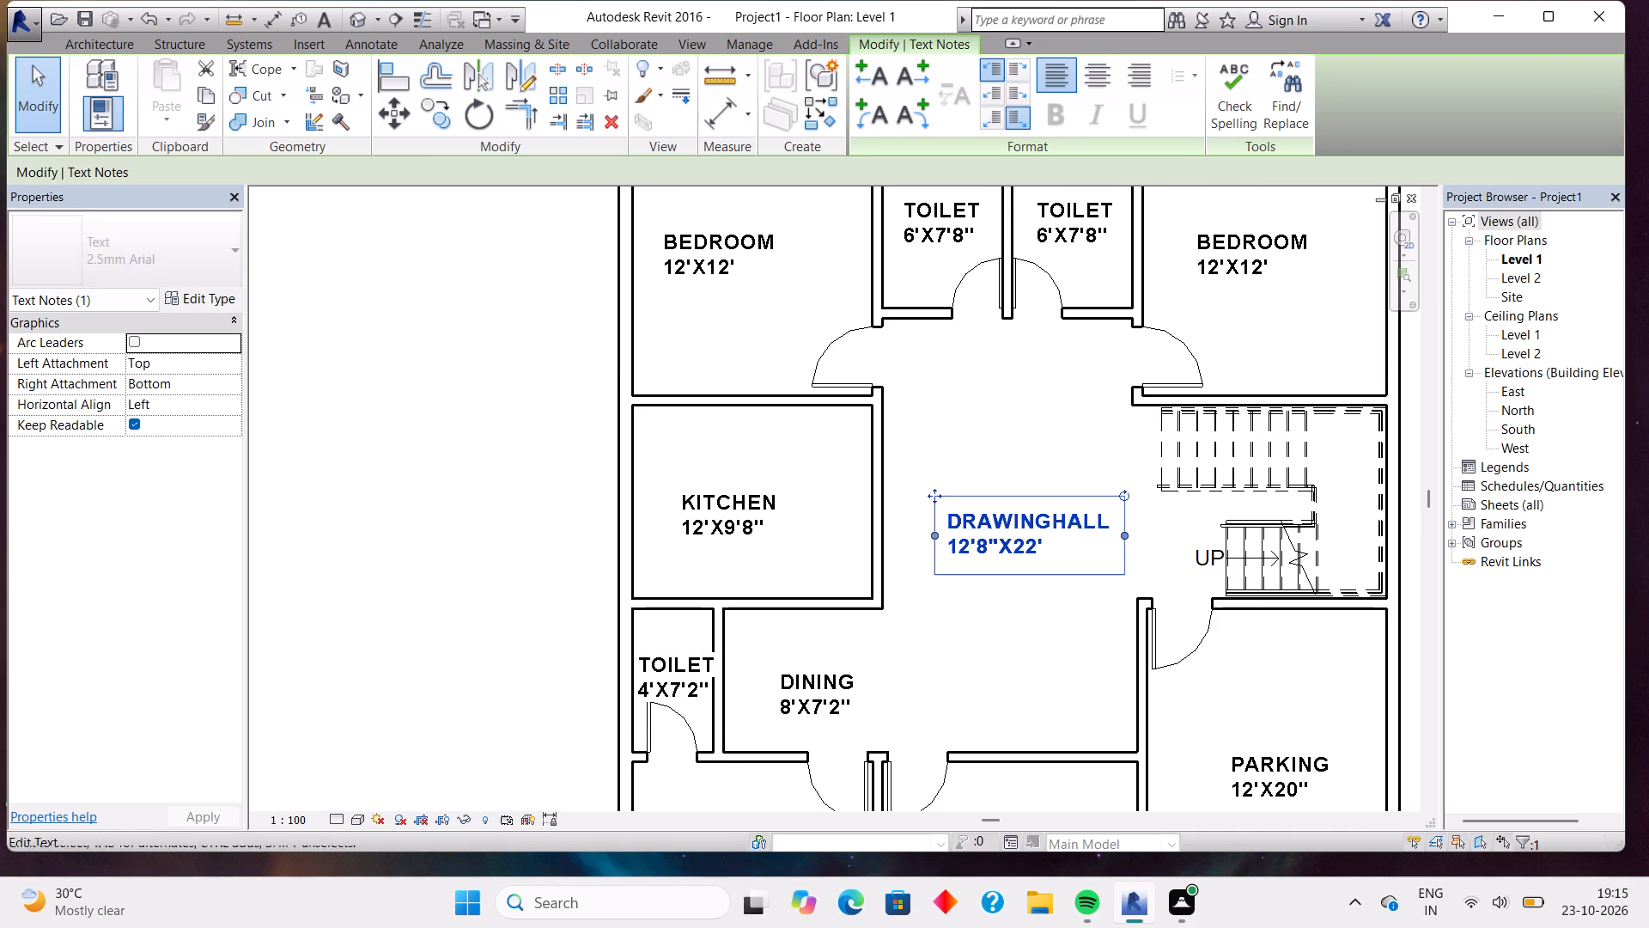
key(Left)
scroll(1024, 521, down, 3)
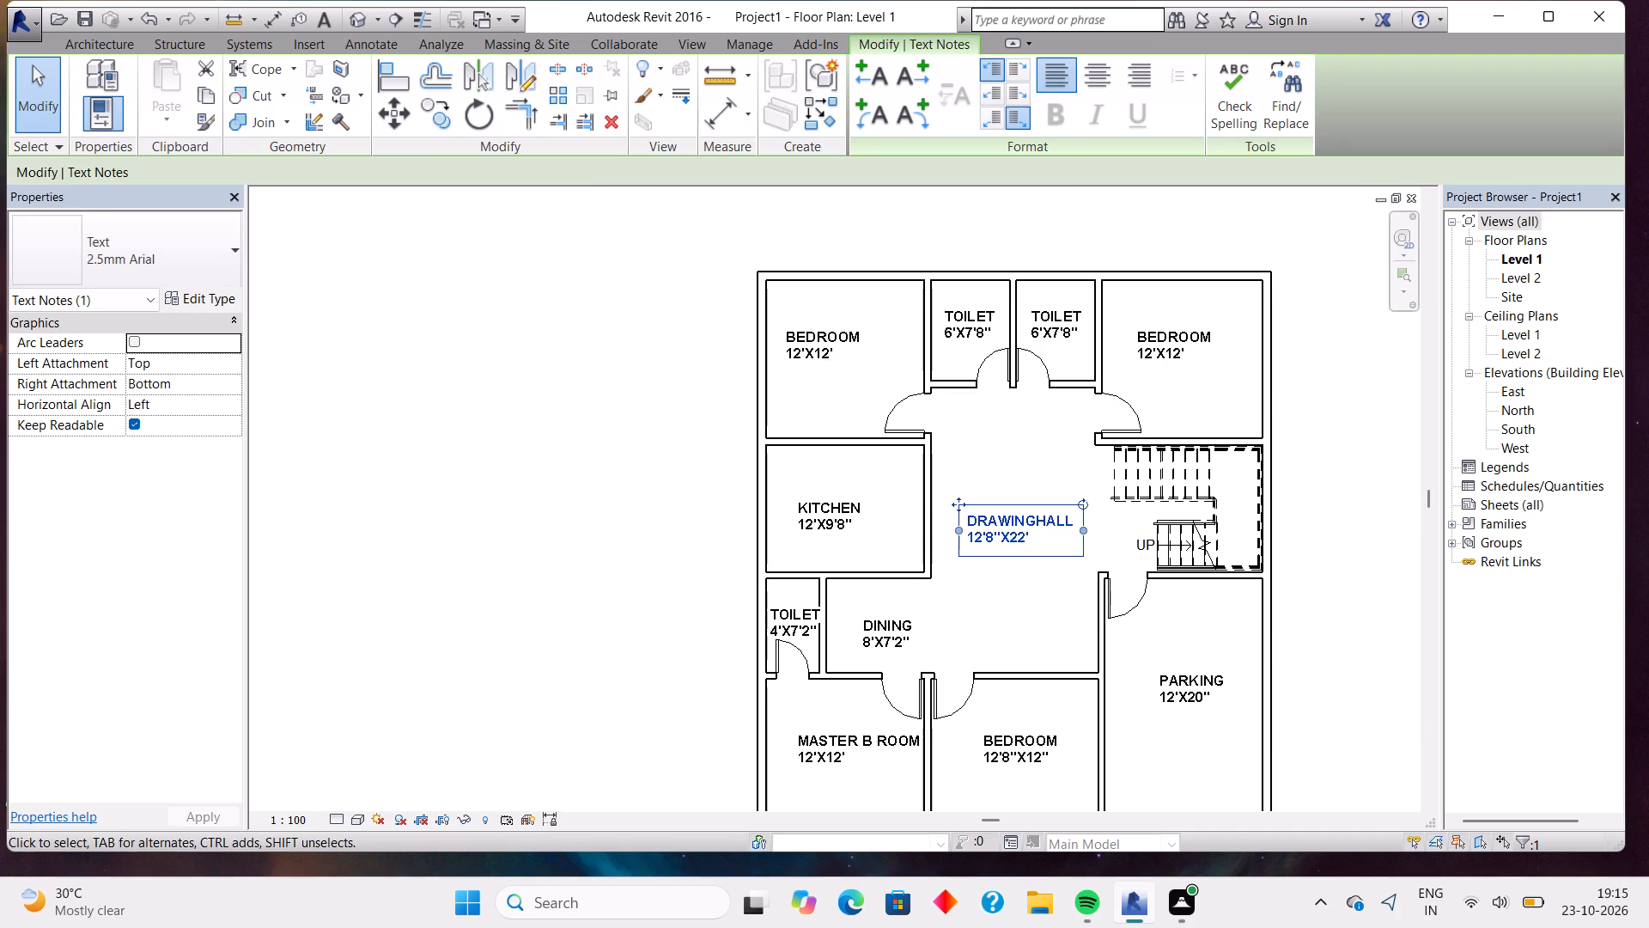
click(807, 760)
key(Left)
key(Left)
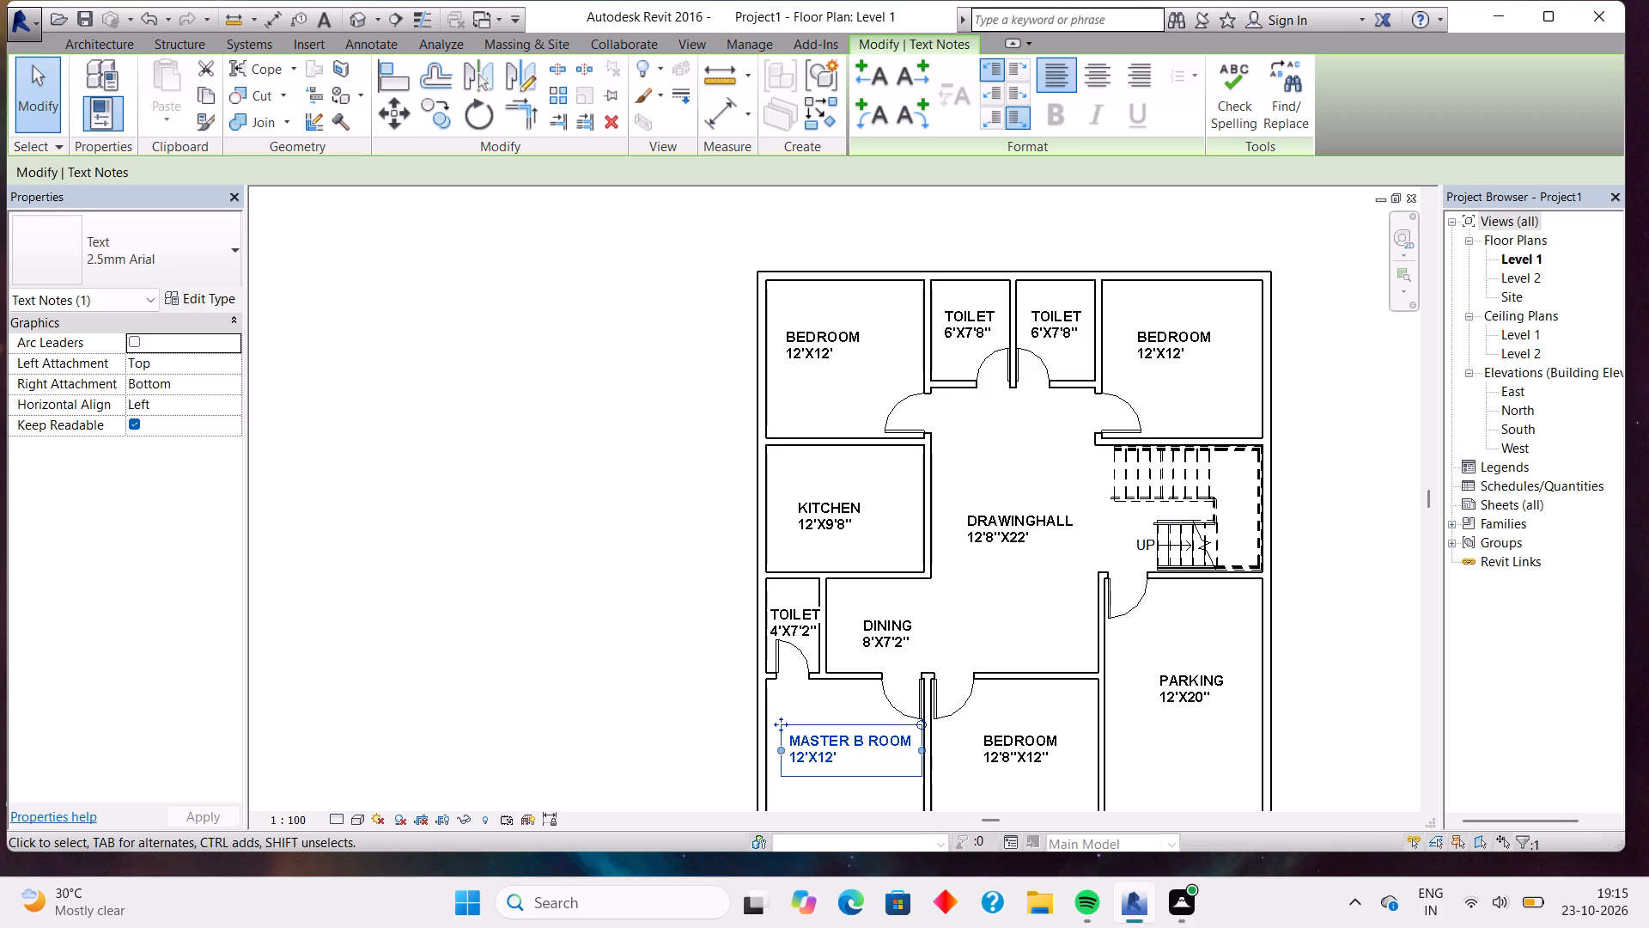
Place M_Fixed 0406 x 0610mm windows in the exterior walls of the two north toilets and the west toilet.
scroll(996, 463, down, 3)
middle_drag(996, 463, 964, 513)
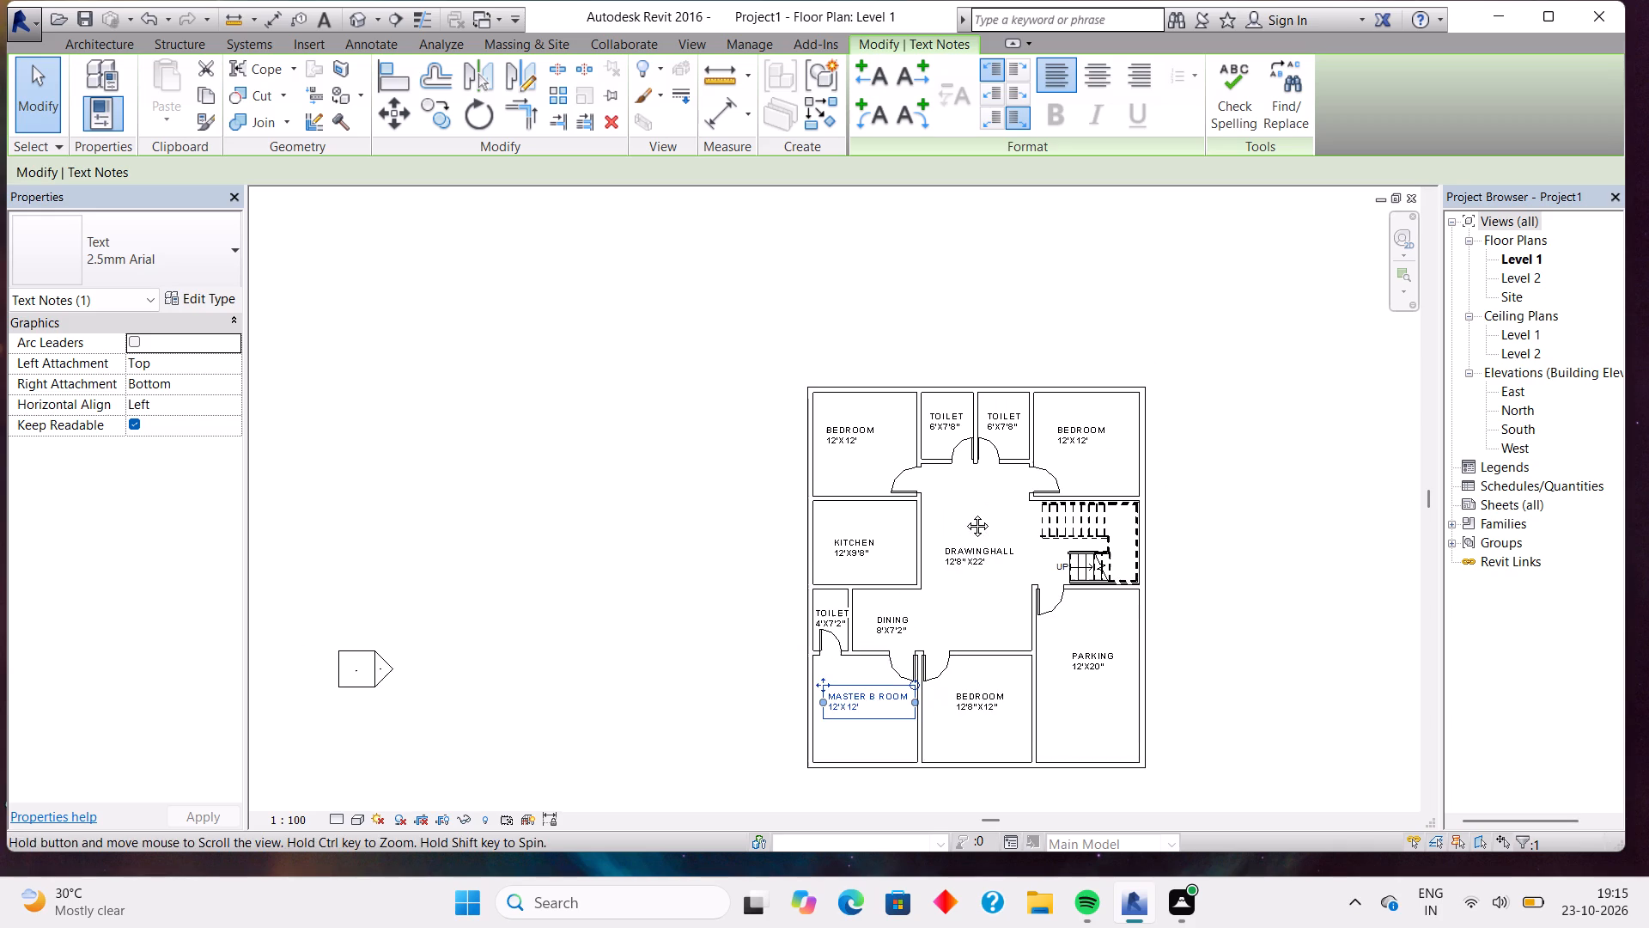
middle_drag(964, 513, 964, 515)
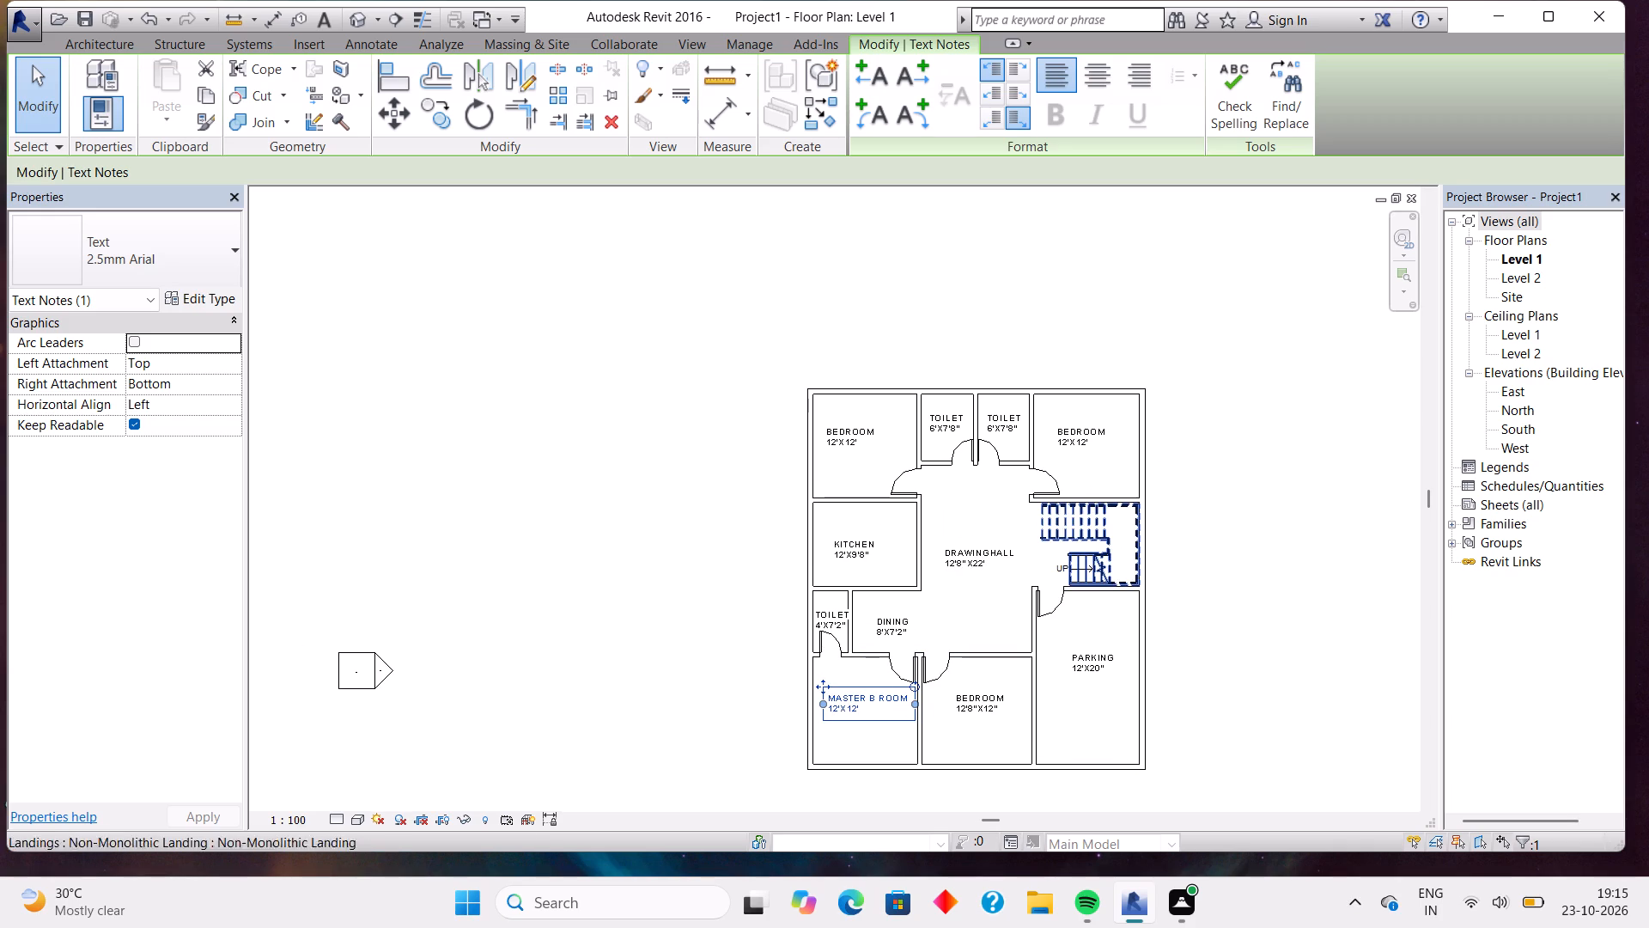
click(134, 52)
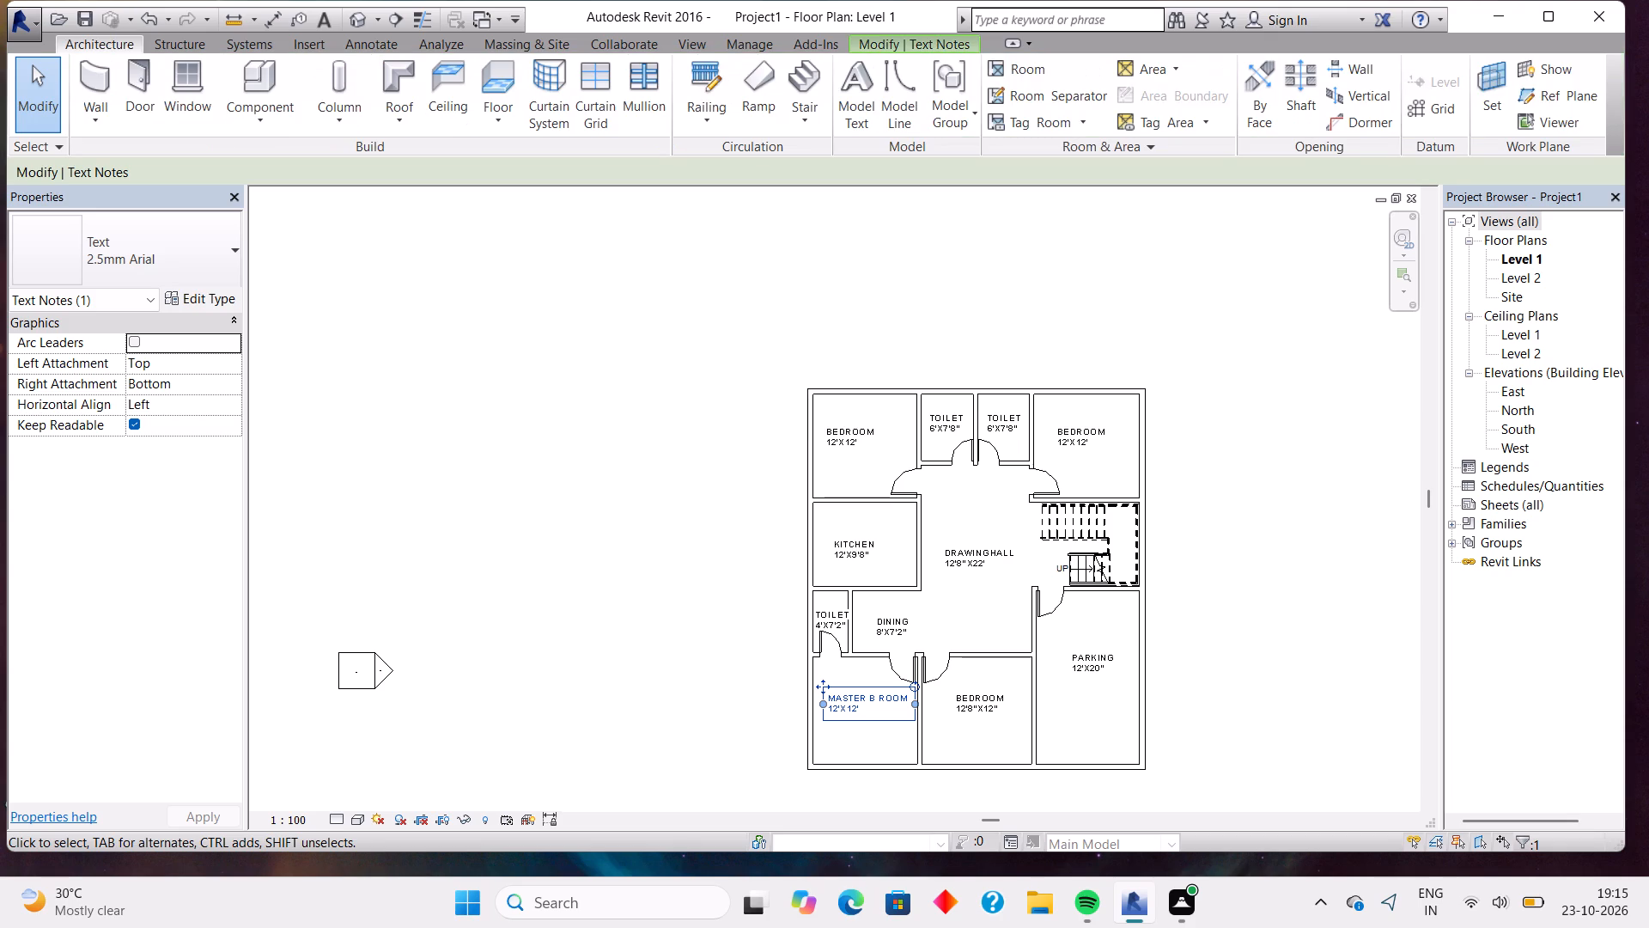
click(187, 95)
scroll(834, 496, up, 2)
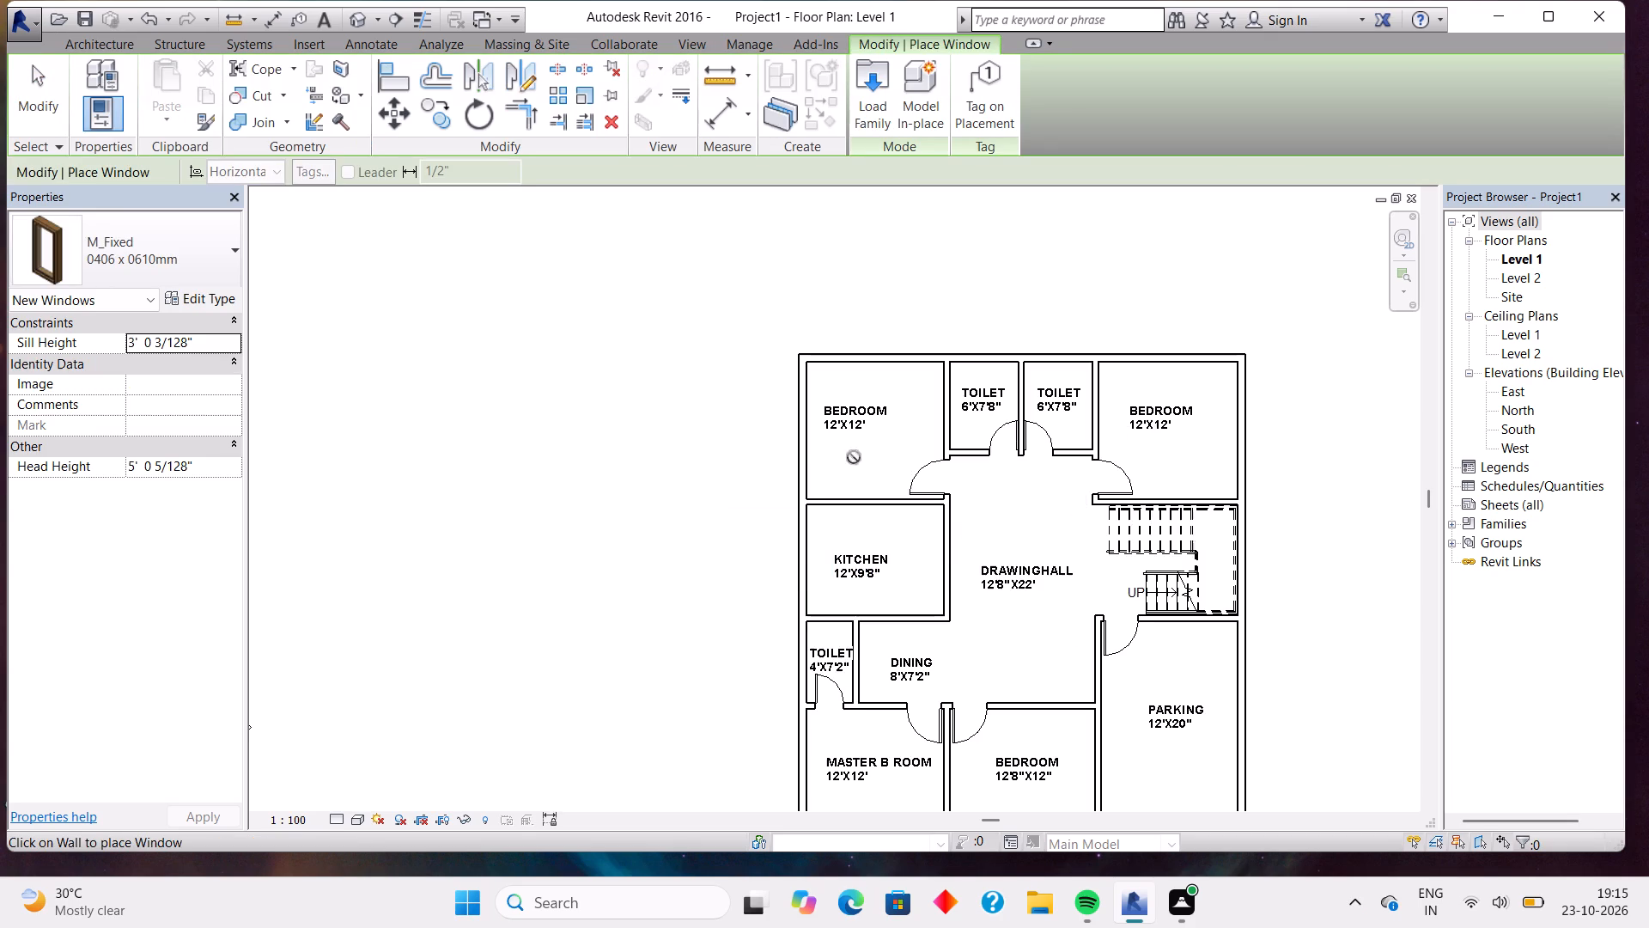
click(973, 364)
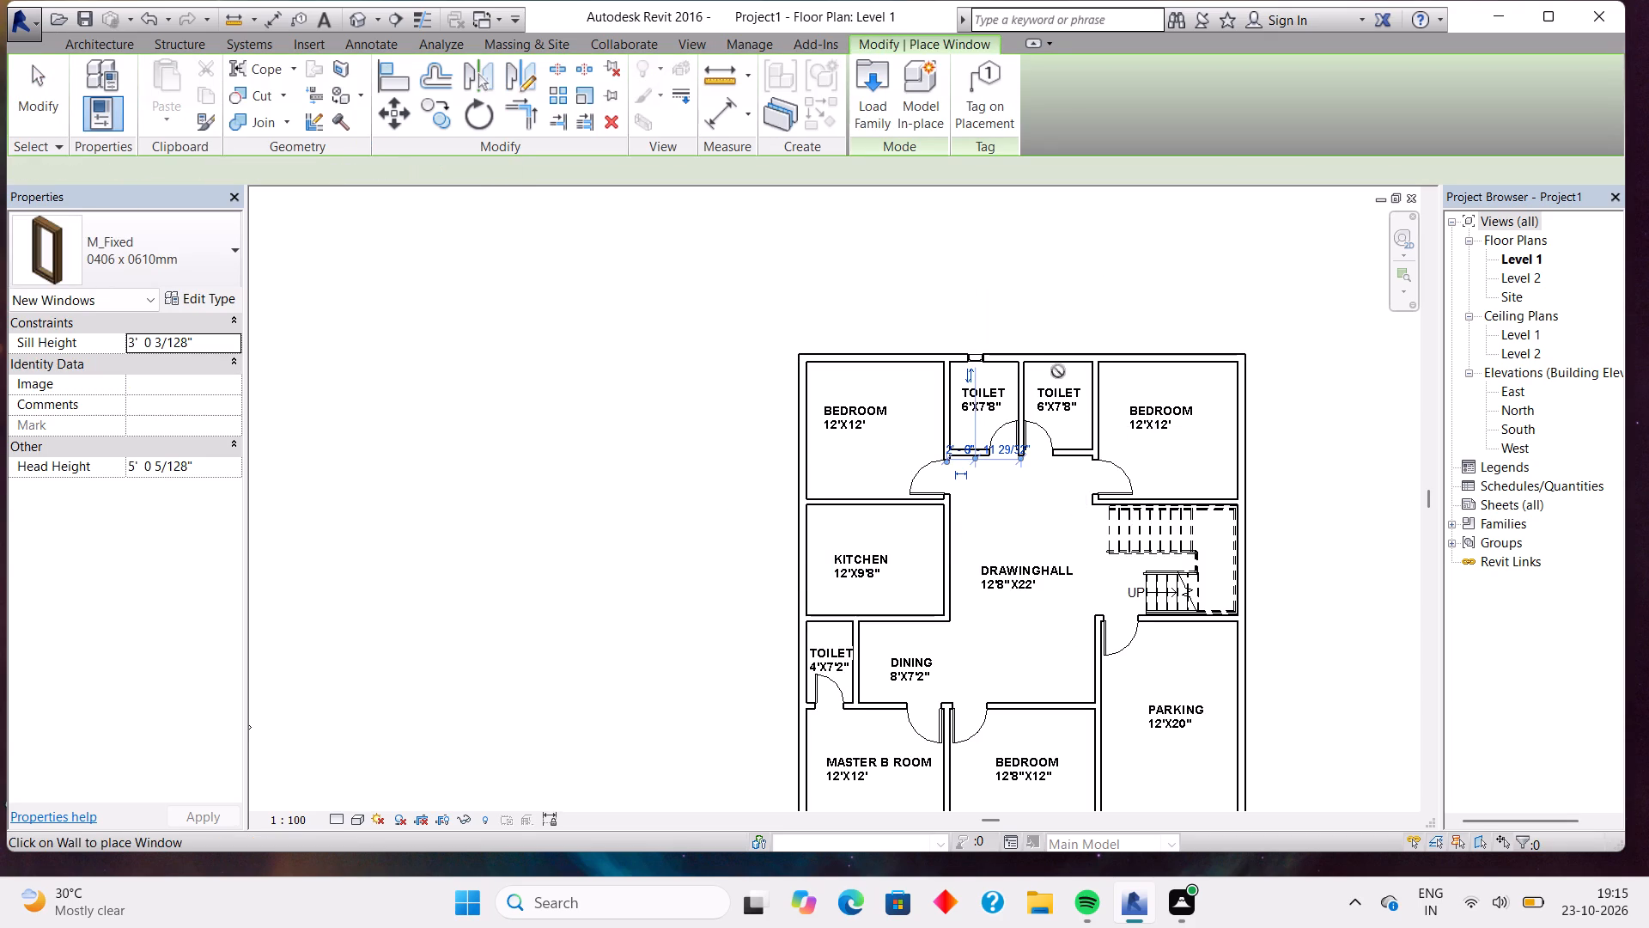
click(1050, 363)
middle_drag(1036, 632, 1055, 539)
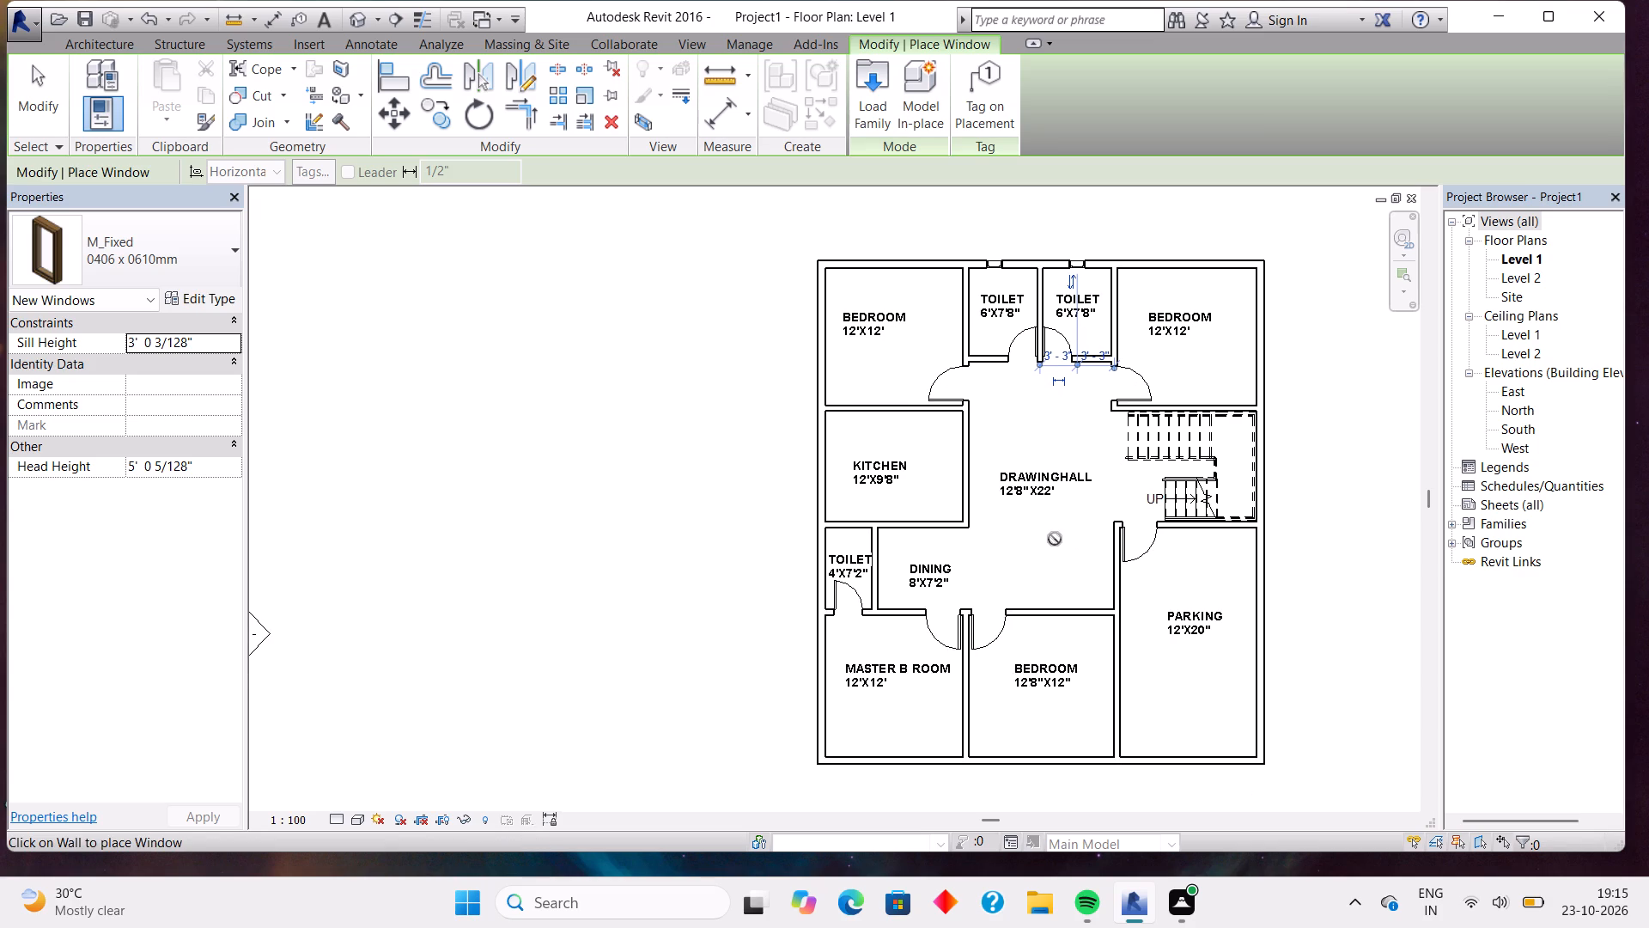
click(827, 576)
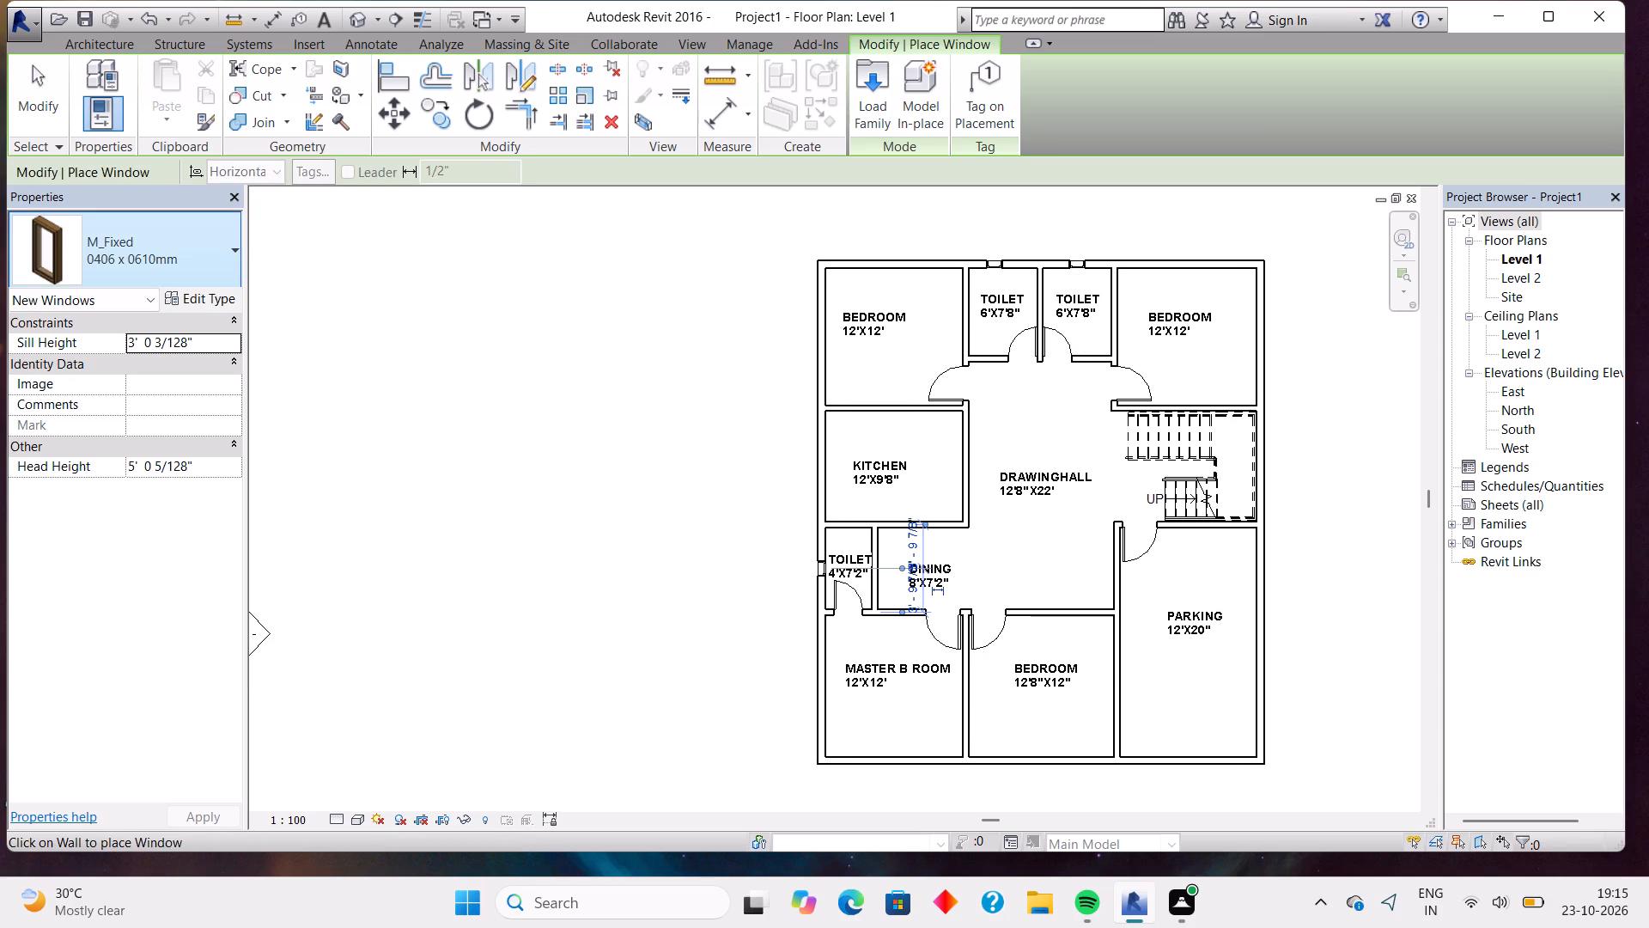
Place M_Fixed 0915 x 0610mm windows in both exterior walls of each north bedroom and in the stair's east wall.
click(198, 233)
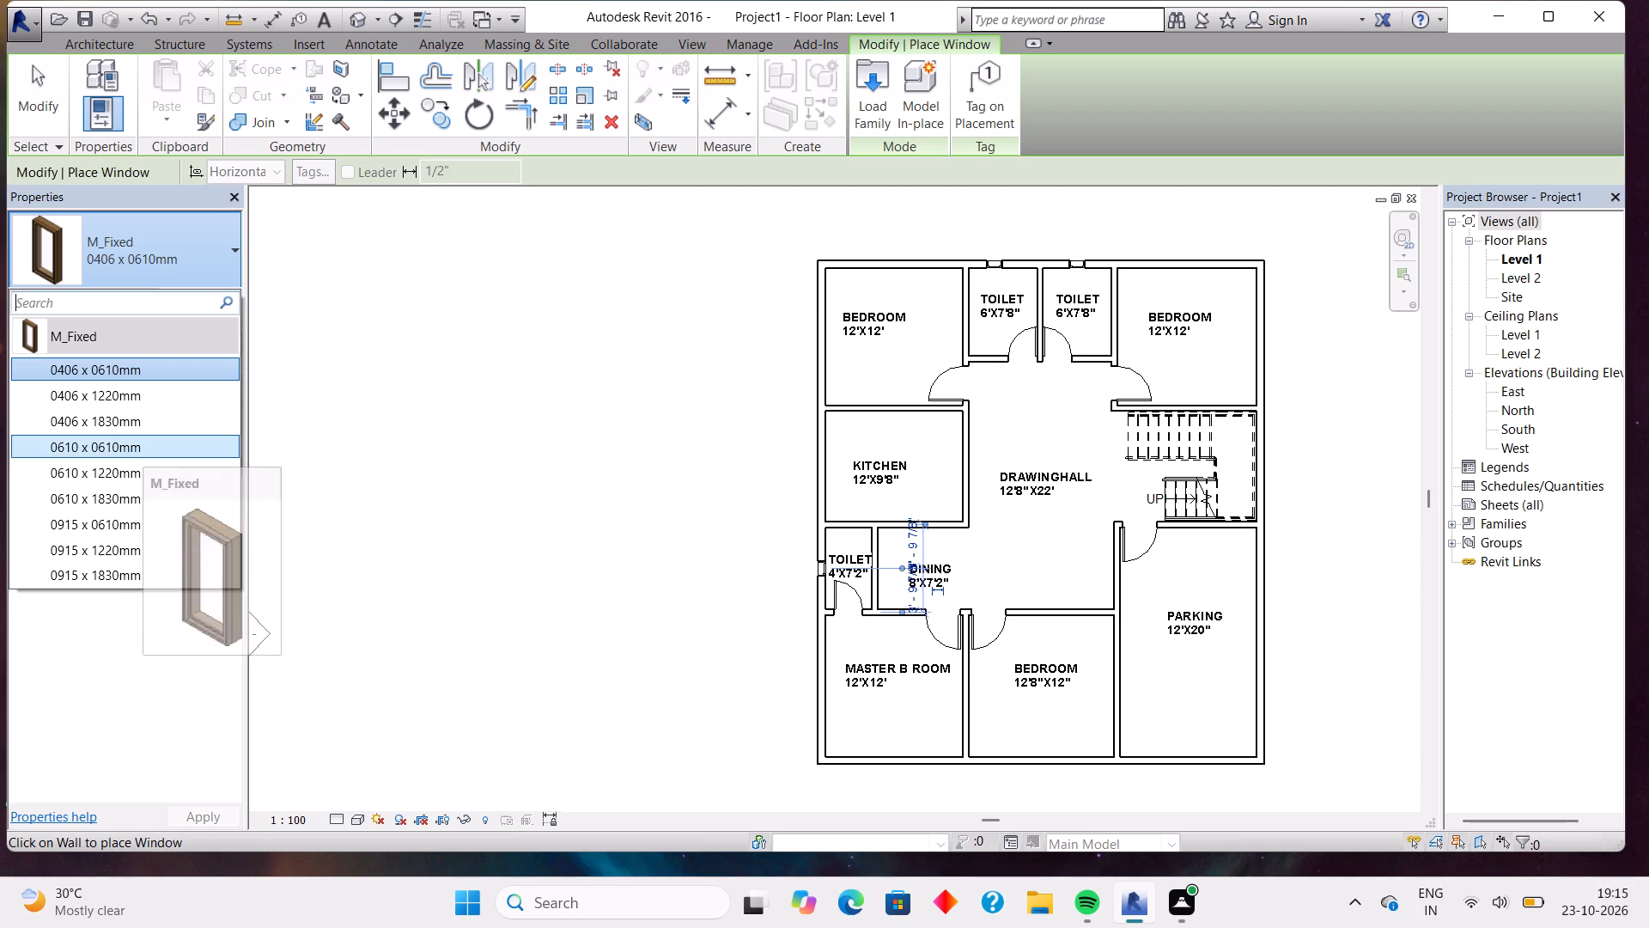
click(143, 489)
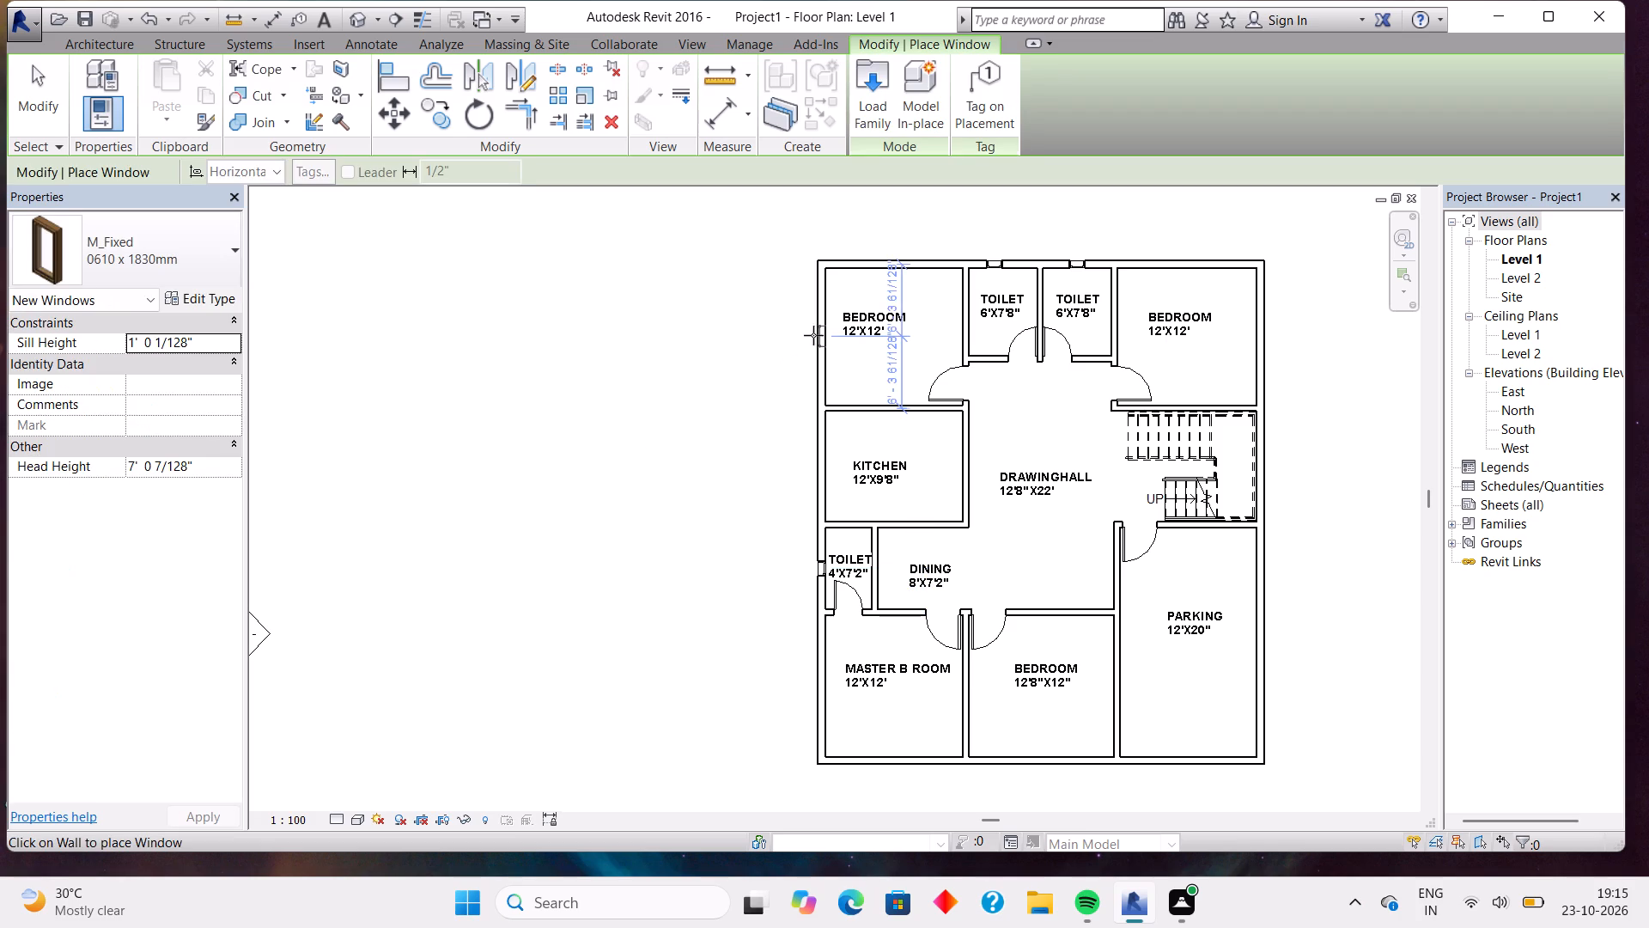
click(209, 235)
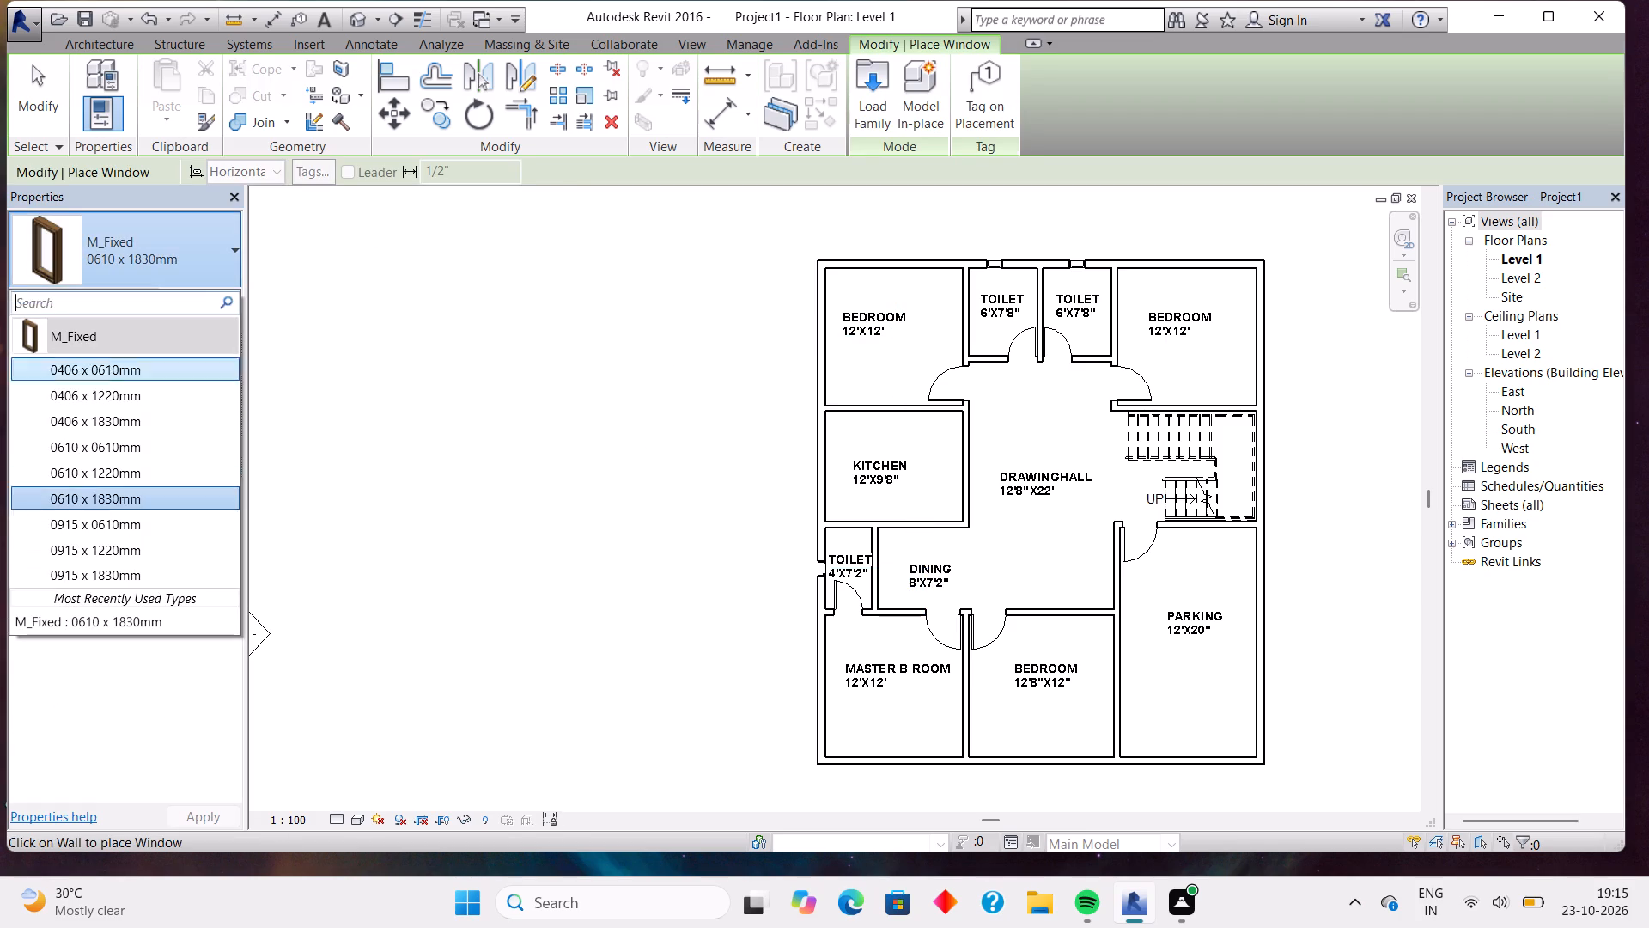
click(143, 528)
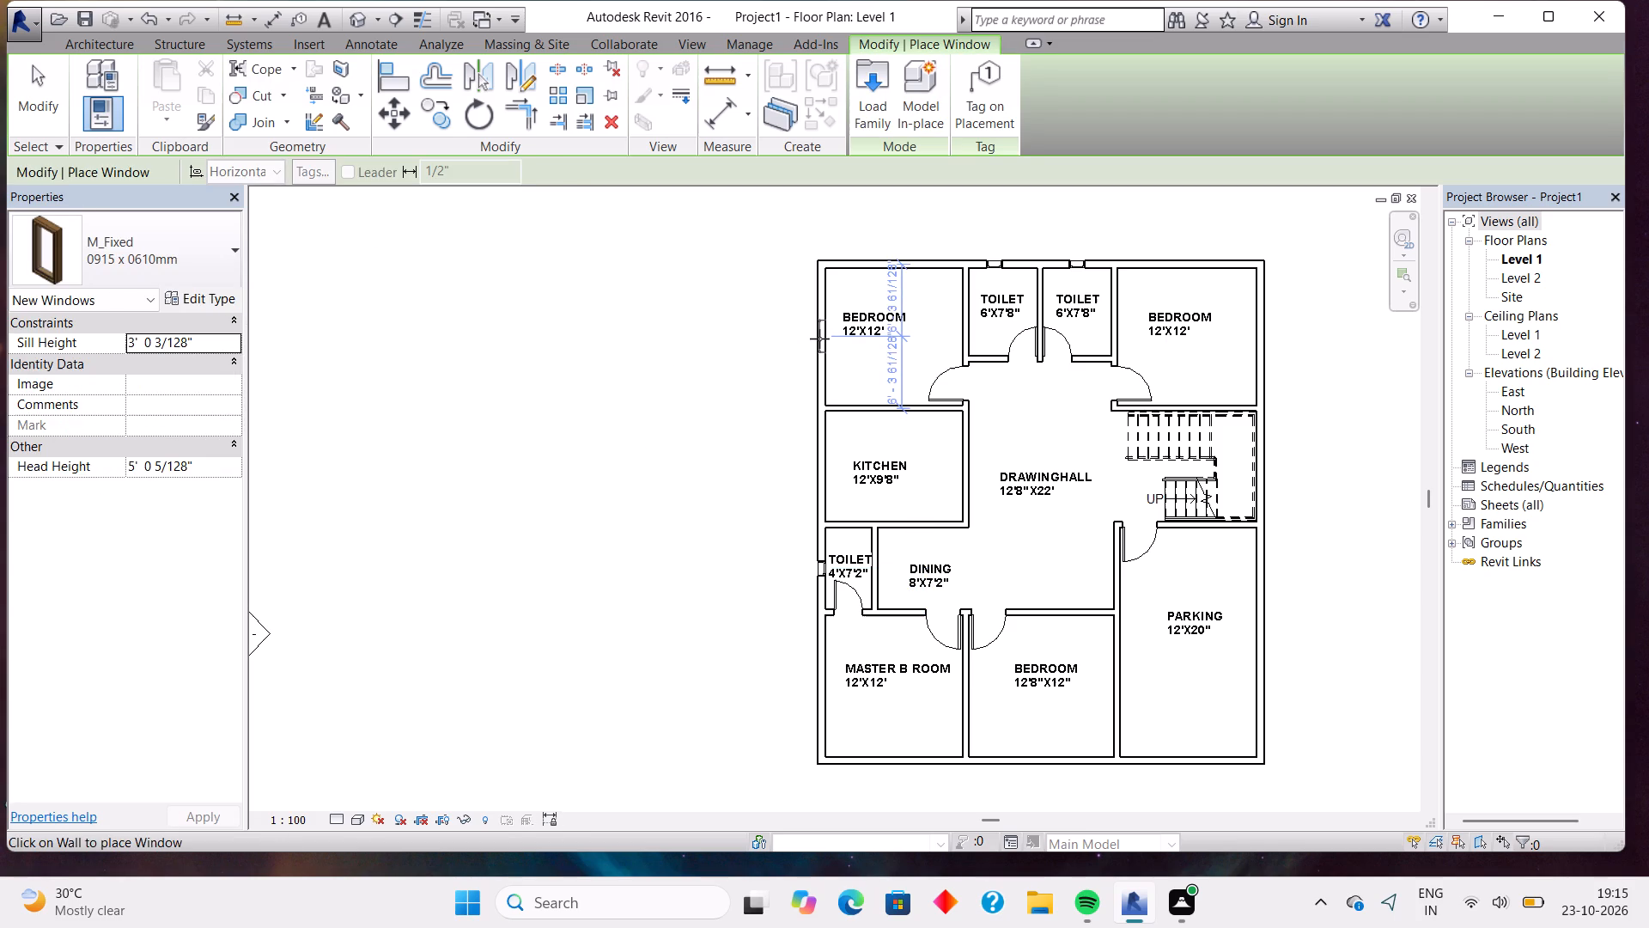
click(819, 339)
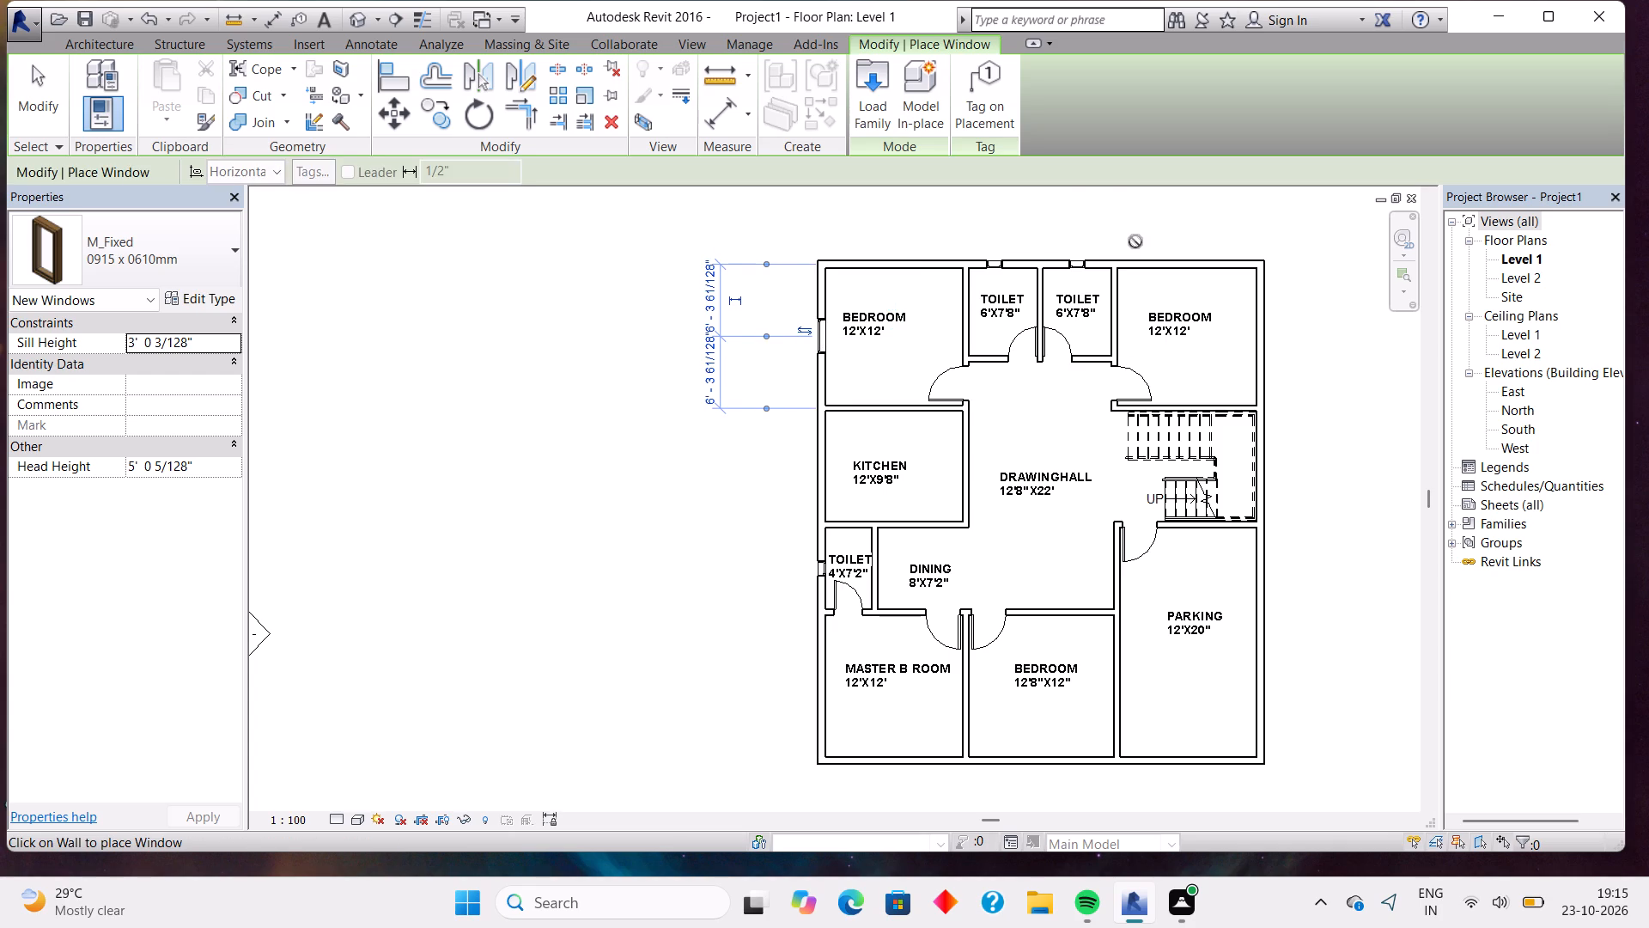
click(889, 256)
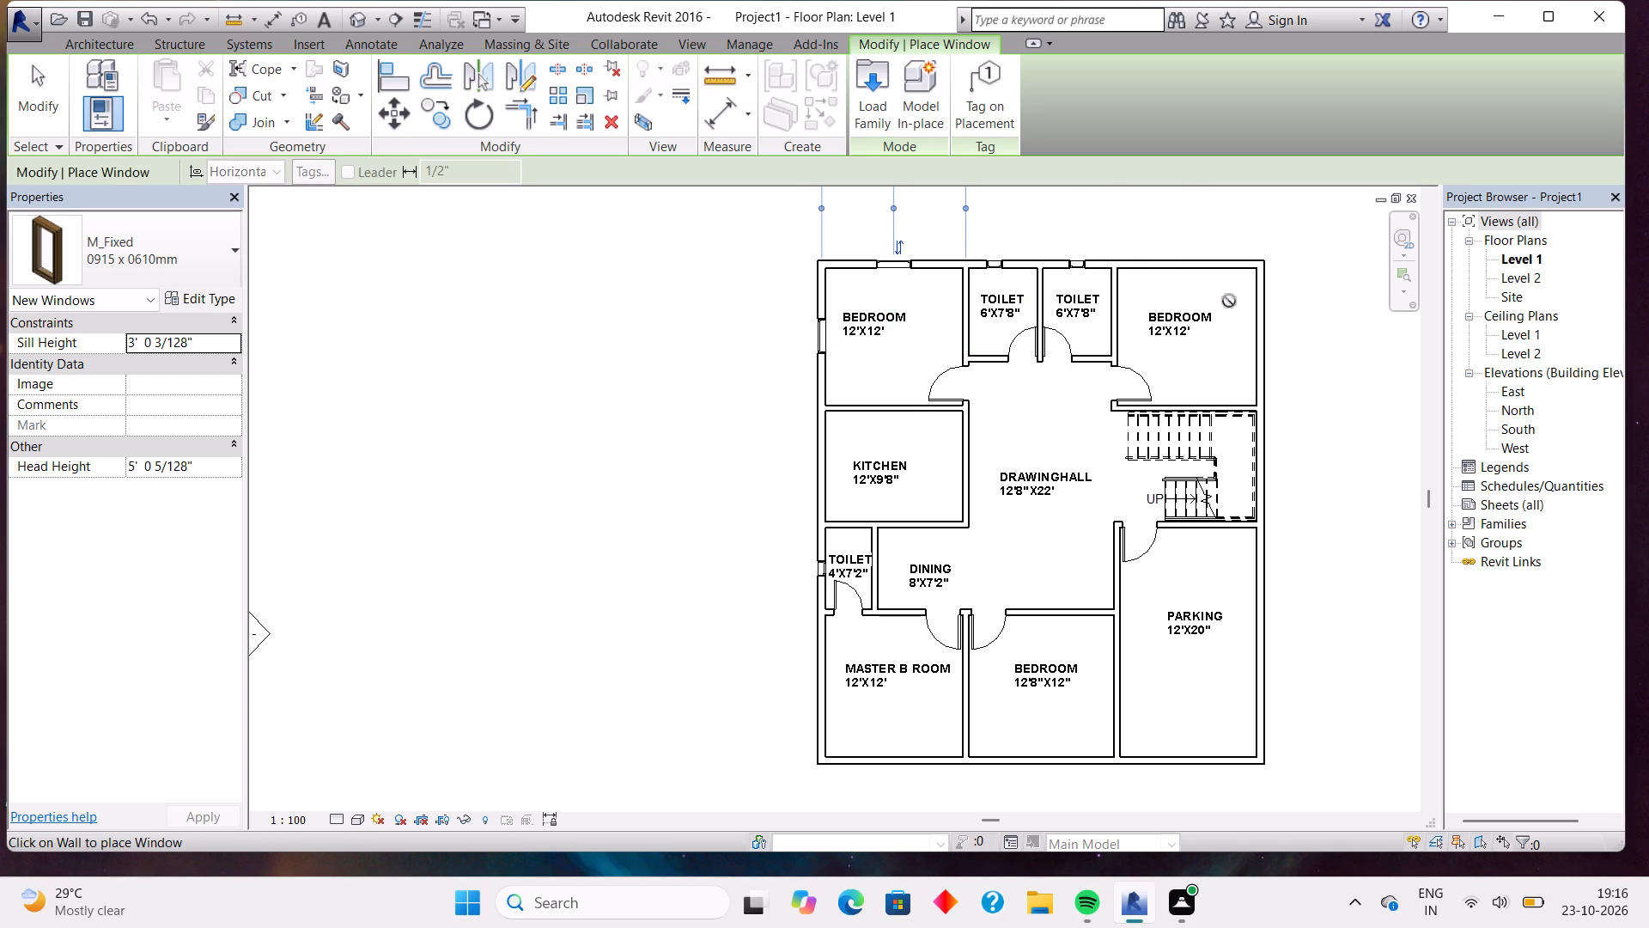
click(1184, 267)
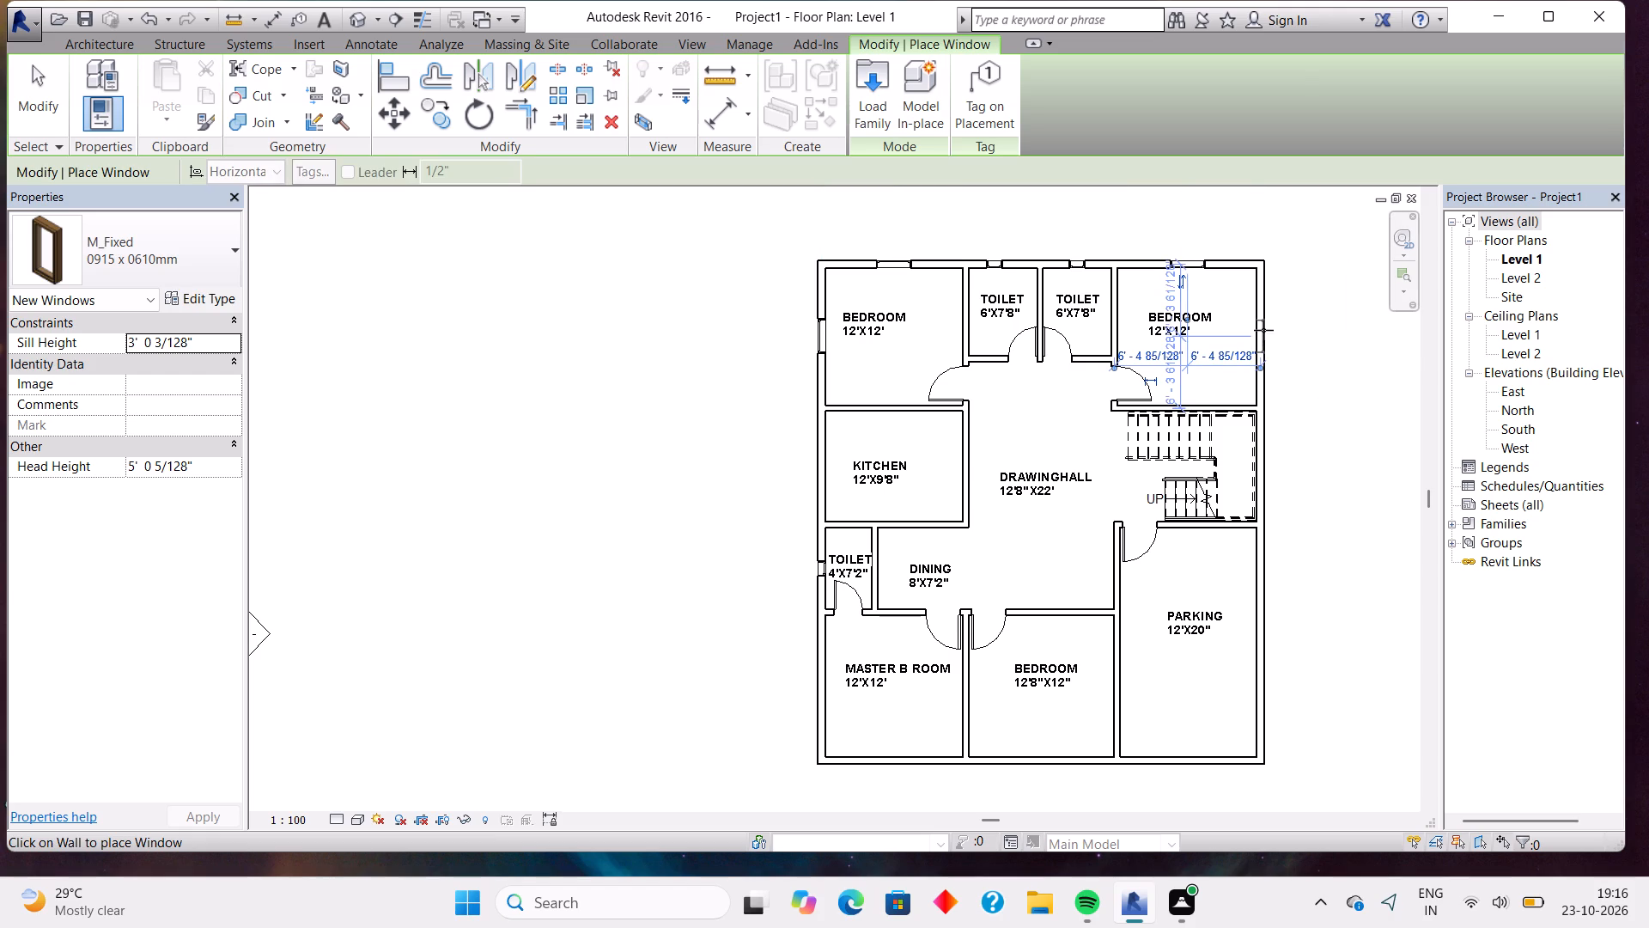
click(1263, 330)
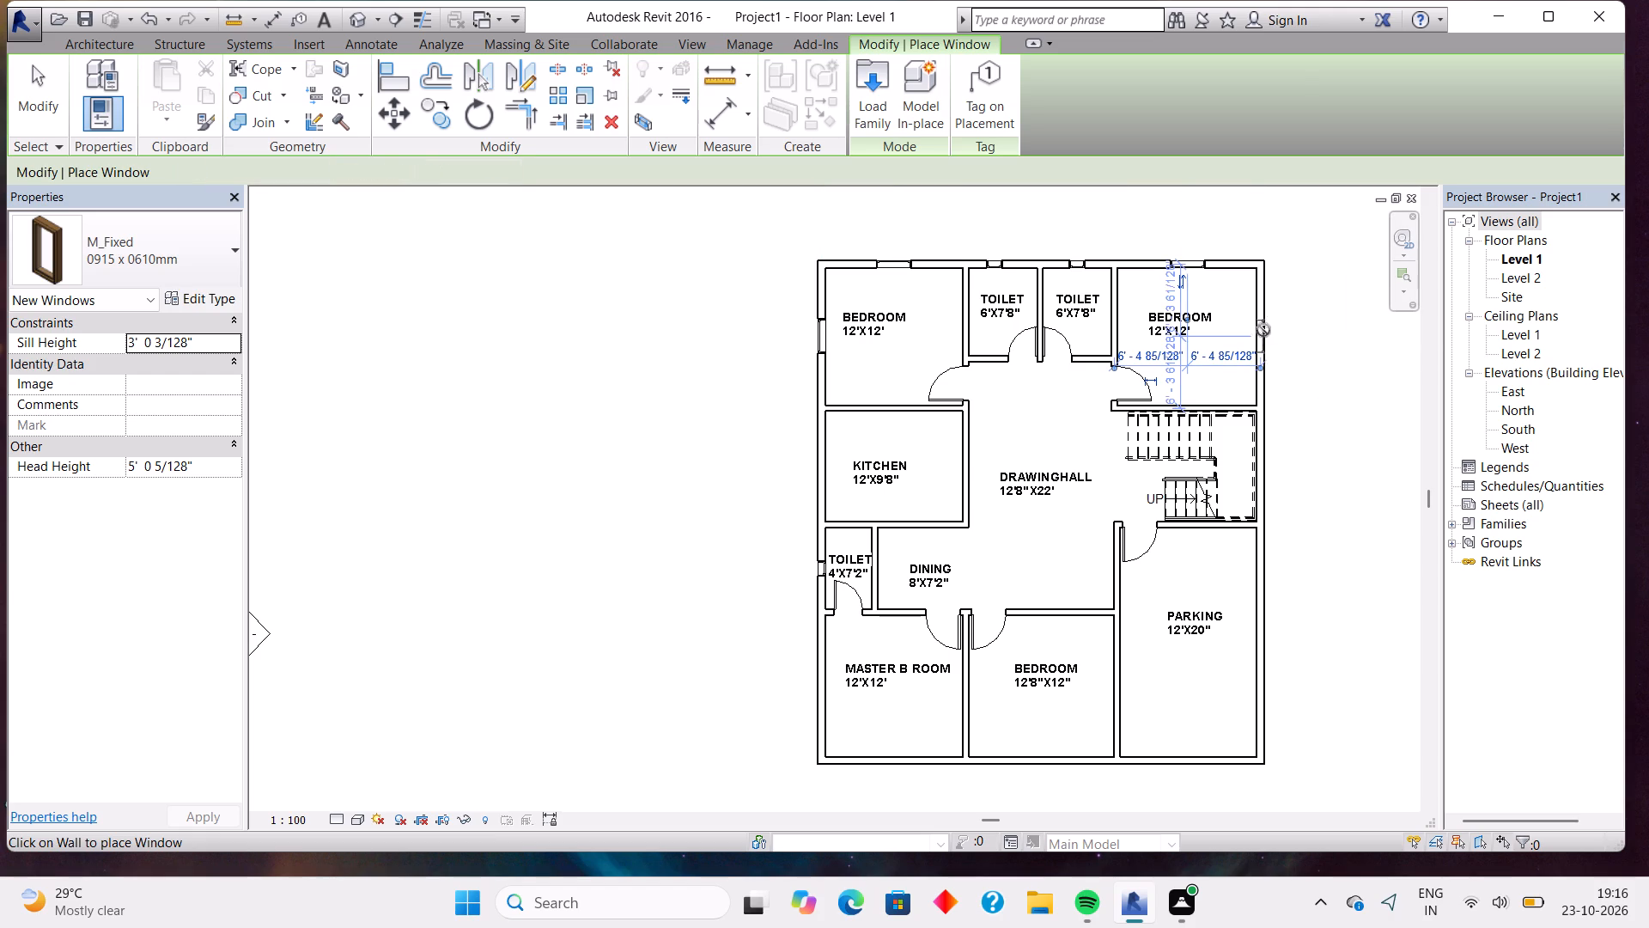
click(1259, 463)
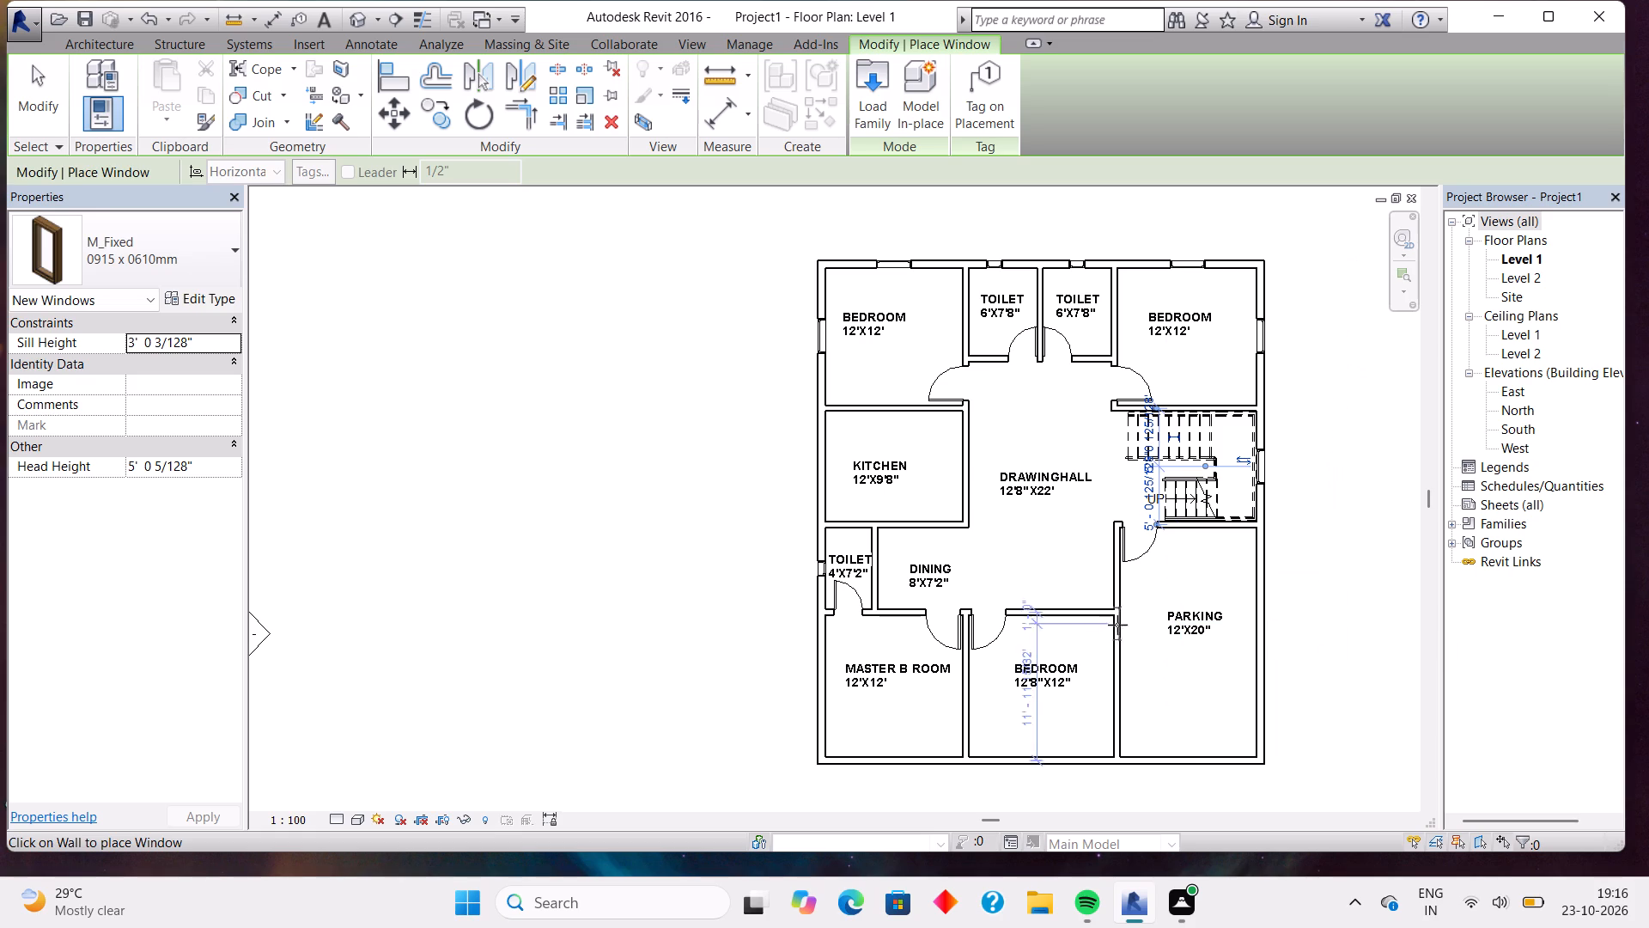
Place 0915 x 0610mm windows in the 12'8"X12" bedroom's east and south walls and the MASTER B ROOM's south and west walls.
middle_drag(1085, 633, 1074, 471)
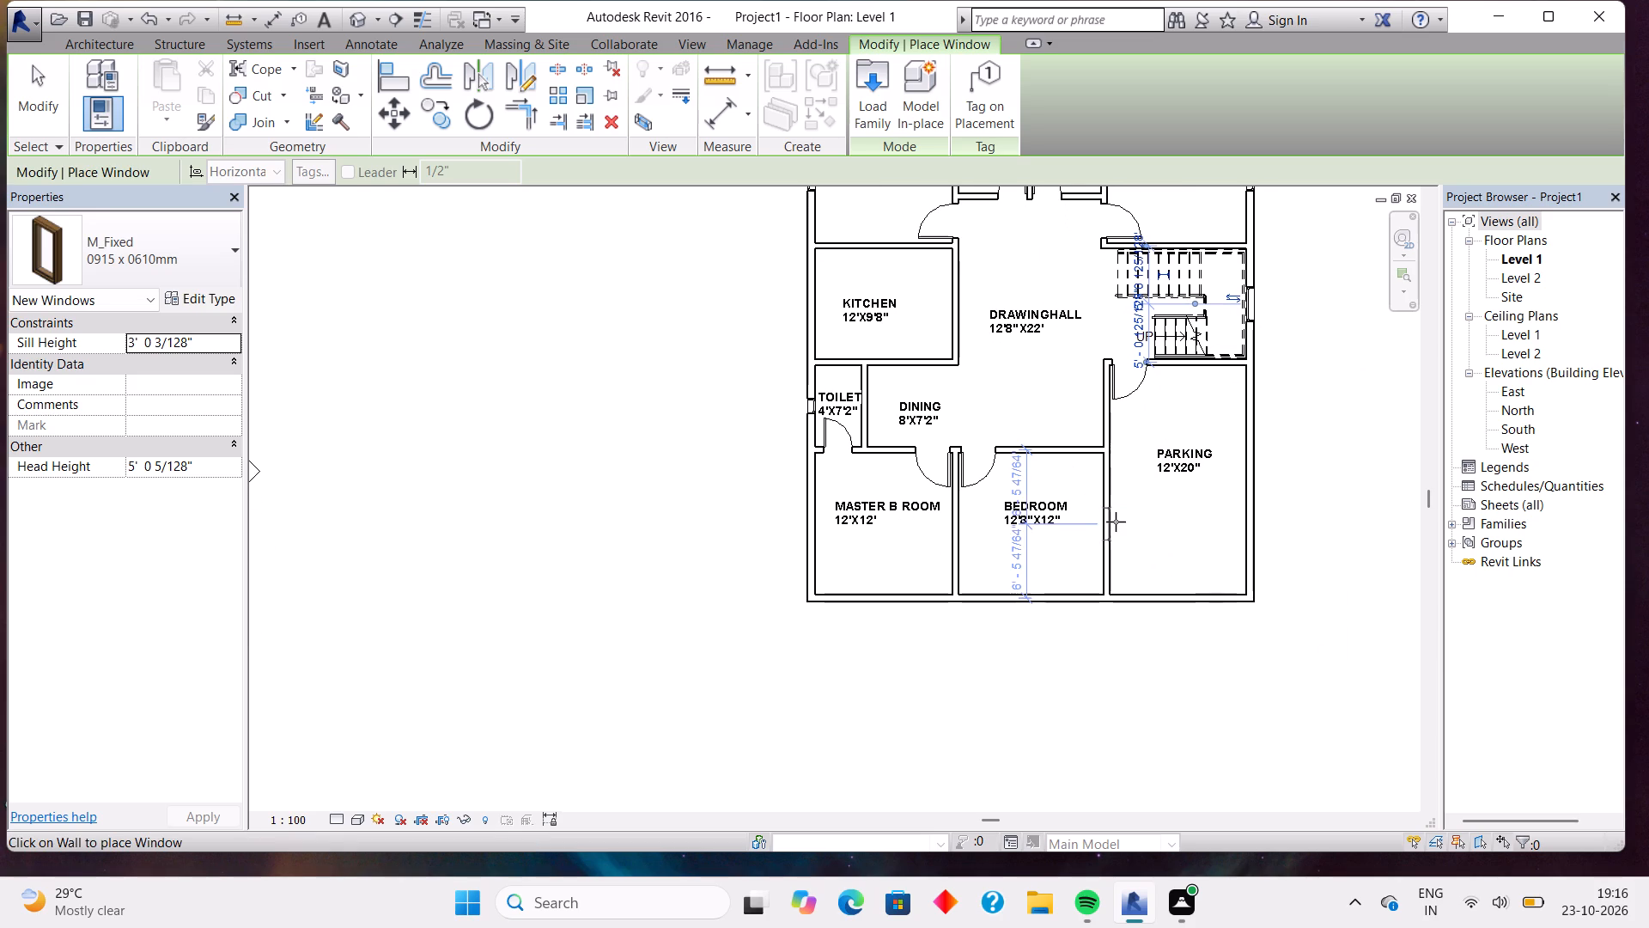
click(1116, 522)
click(1033, 599)
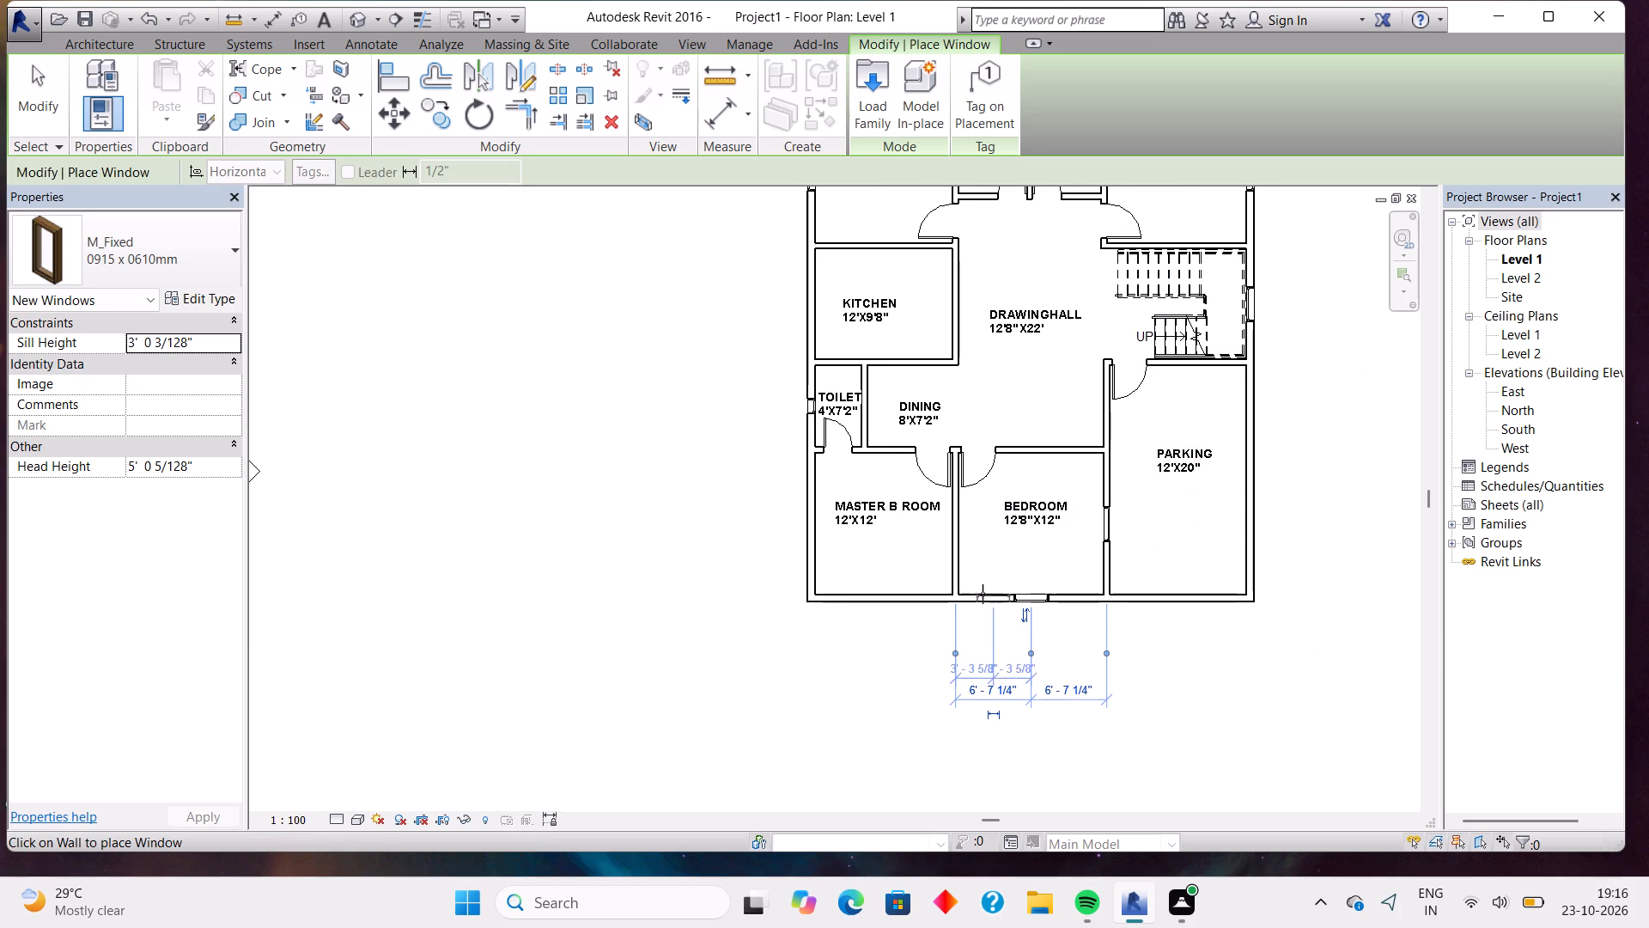
click(883, 593)
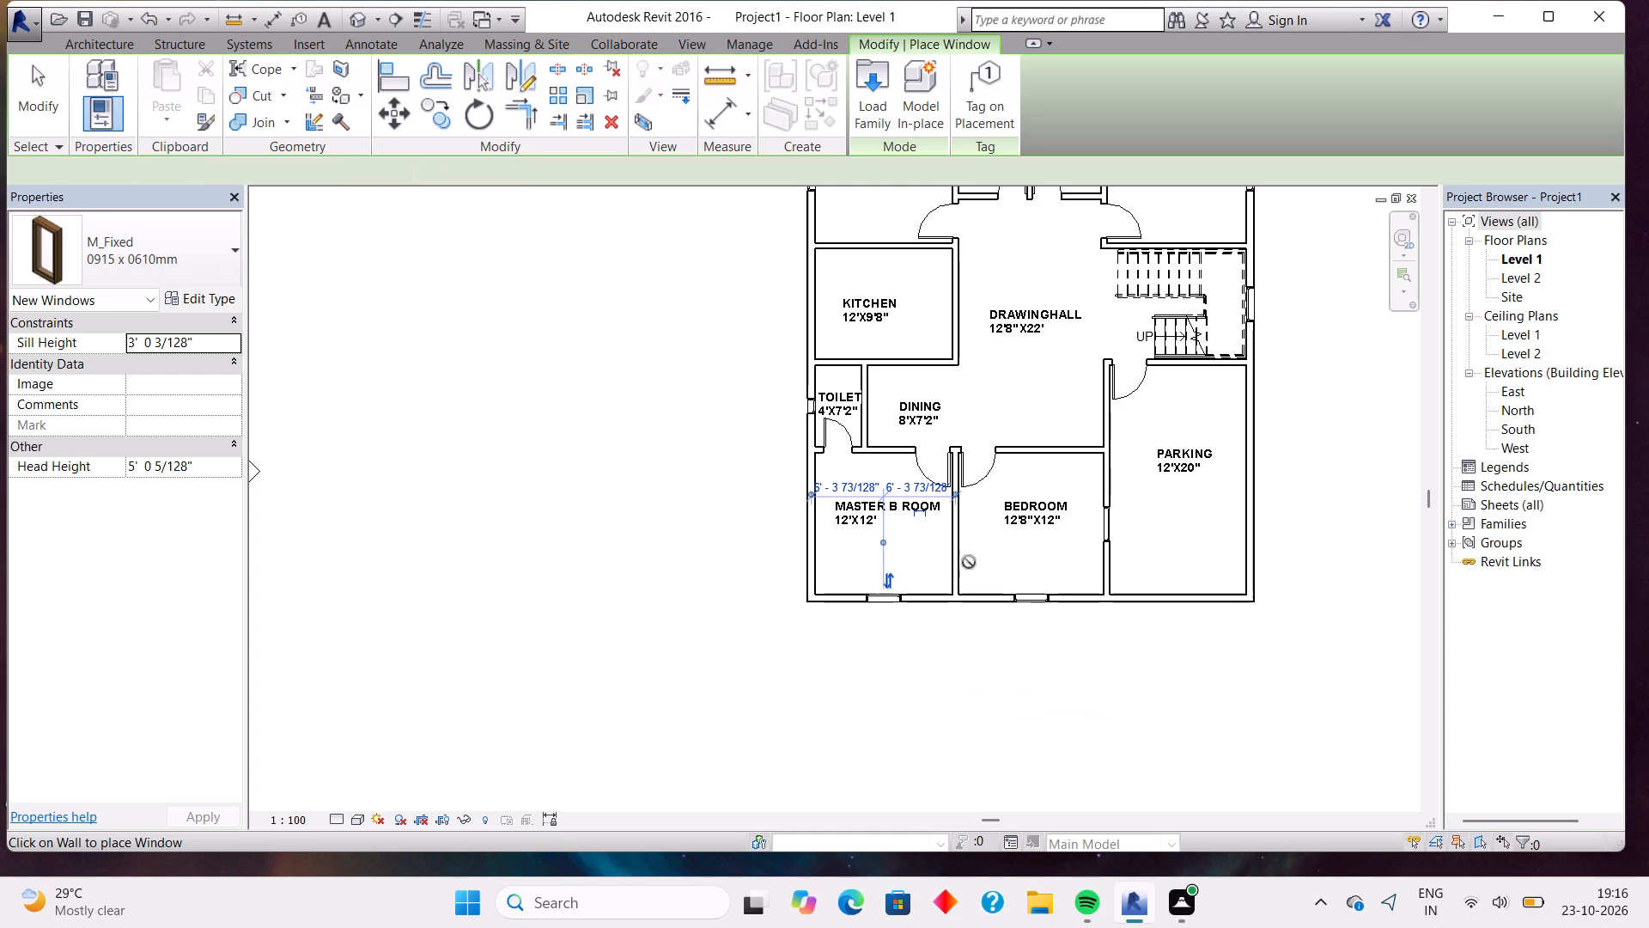
click(818, 525)
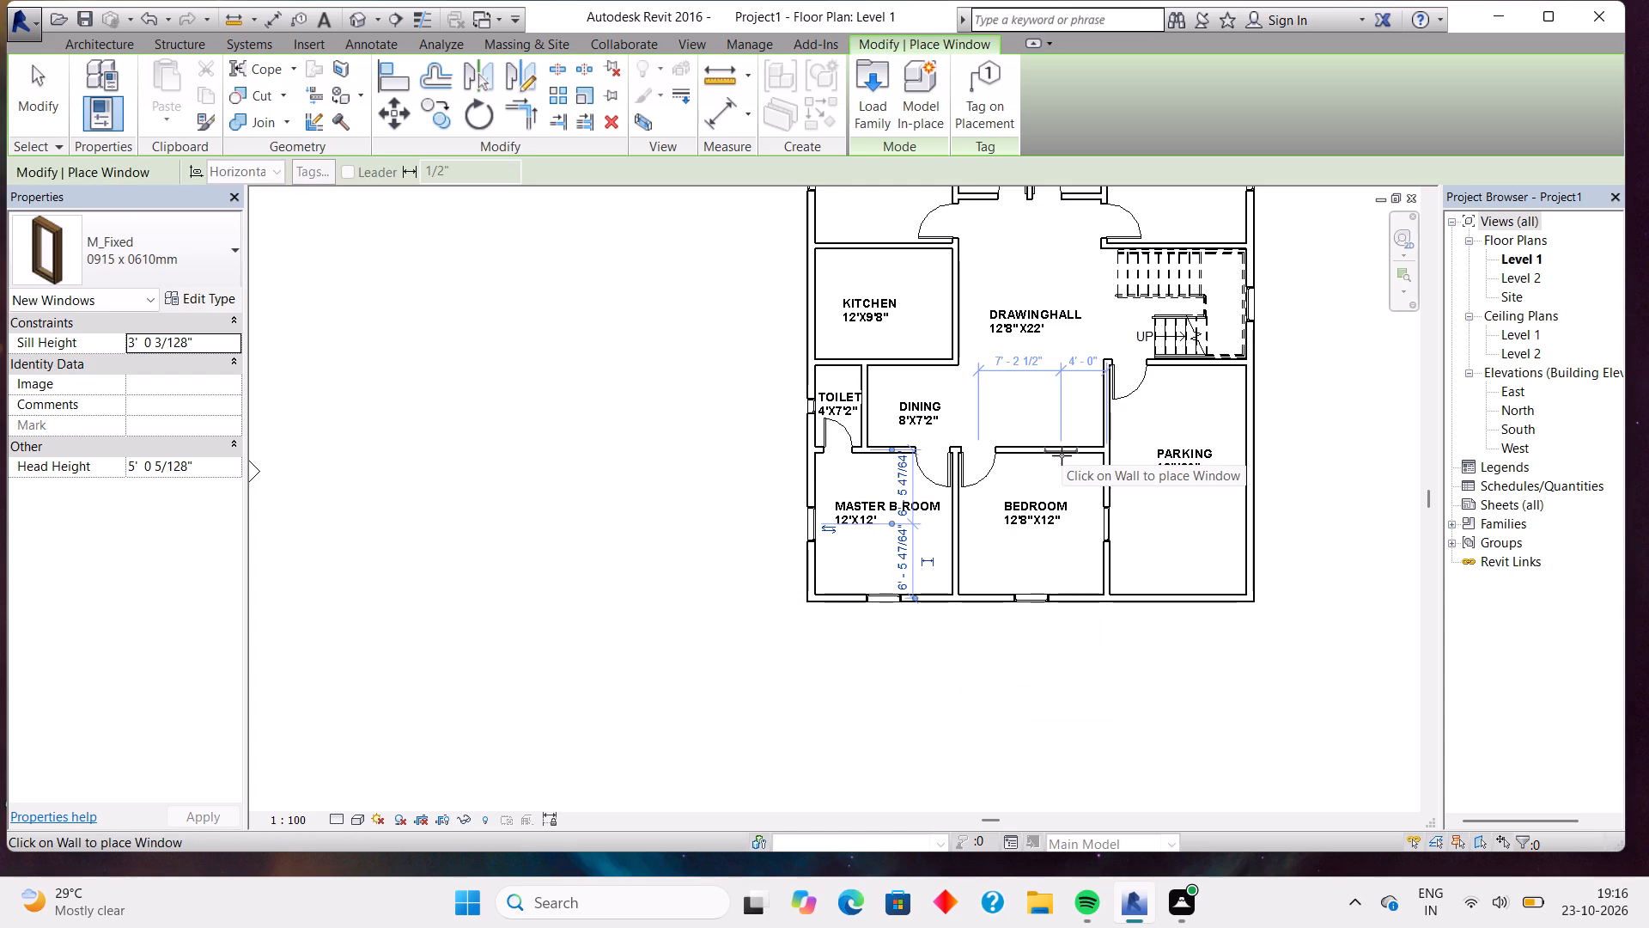
Place a 0915 x 0610mm window midway along the kitchen's west exterior wall and end window placement.
scroll(1044, 491, down, 5)
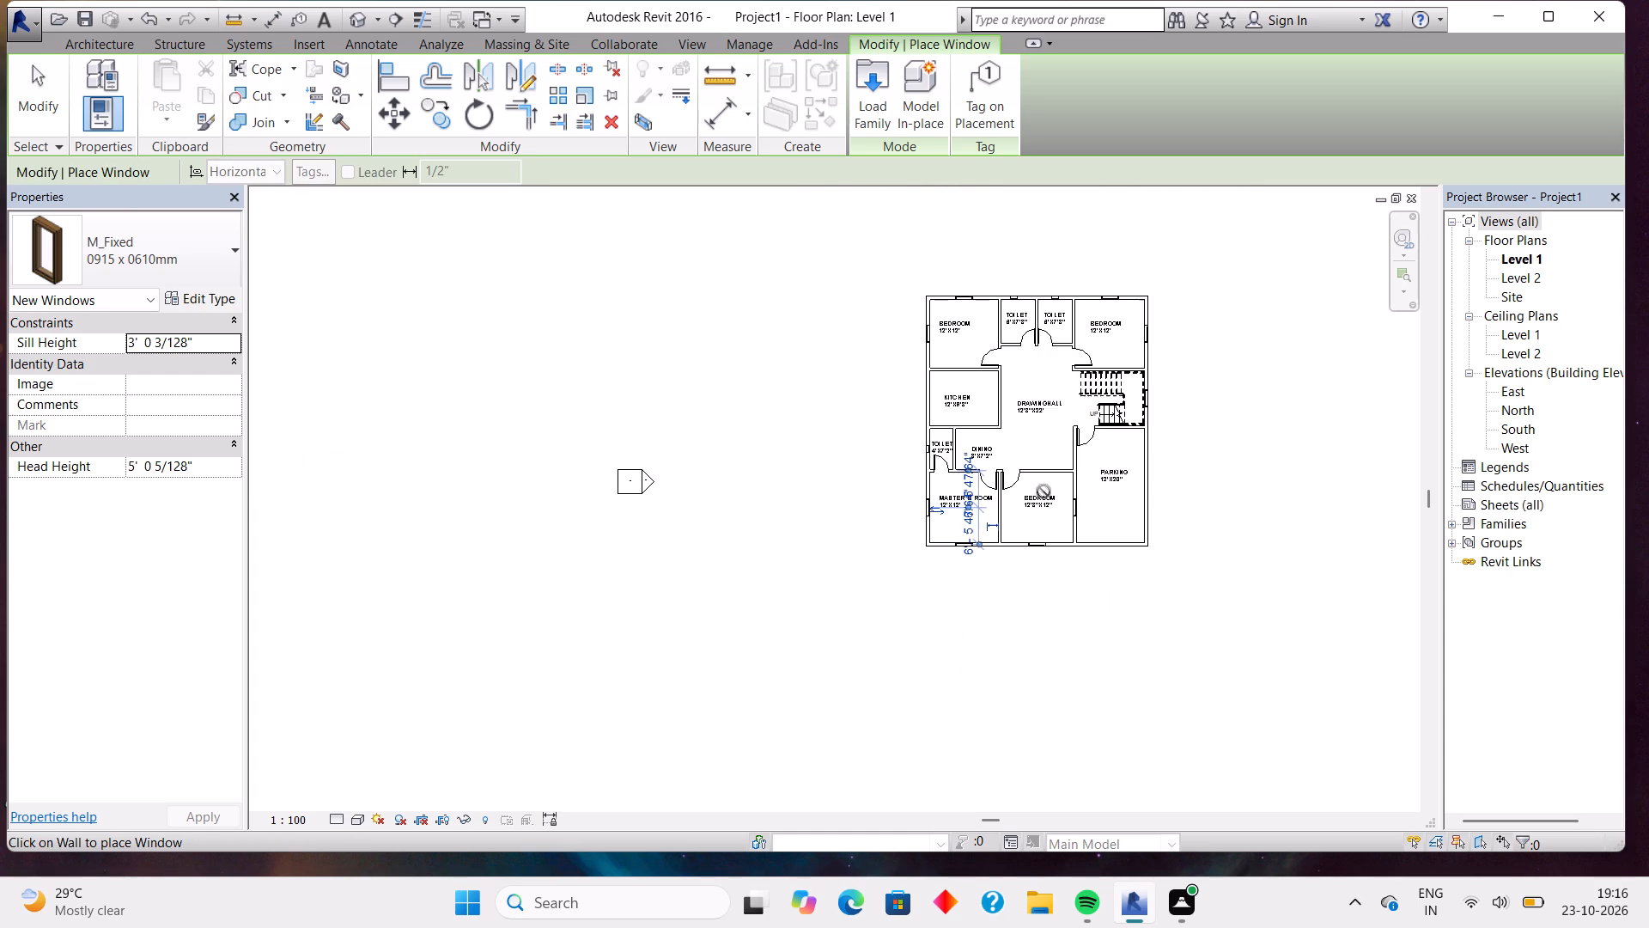
scroll(934, 400, up, 6)
click(934, 400)
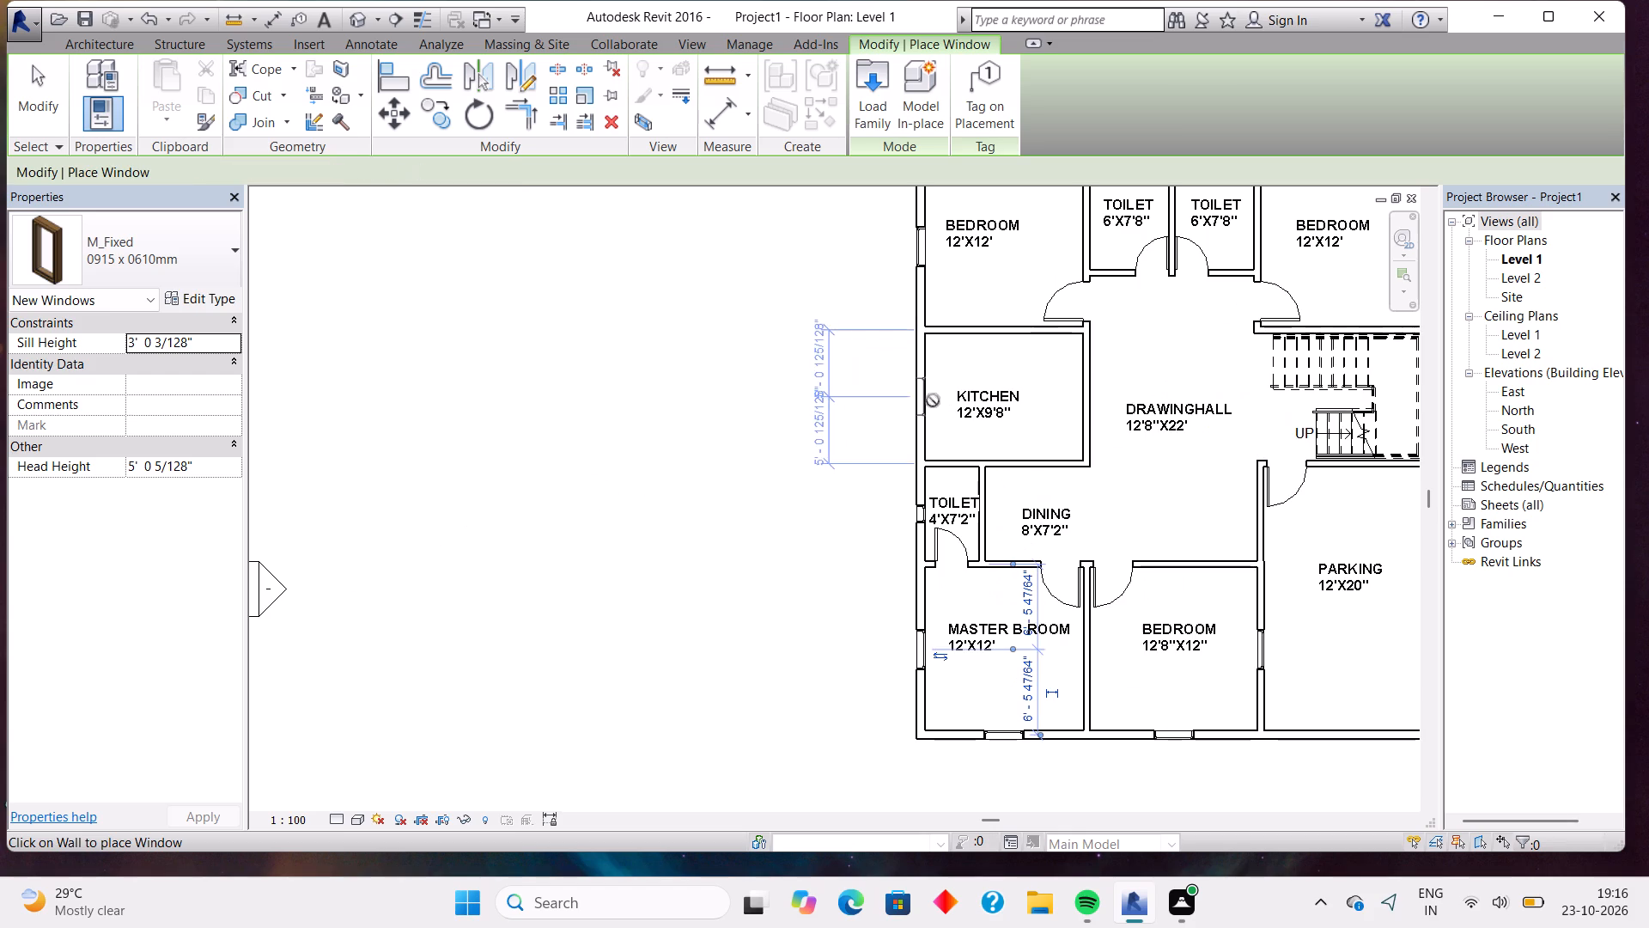
scroll(1154, 461, down, 3)
middle_drag(1193, 409, 1139, 460)
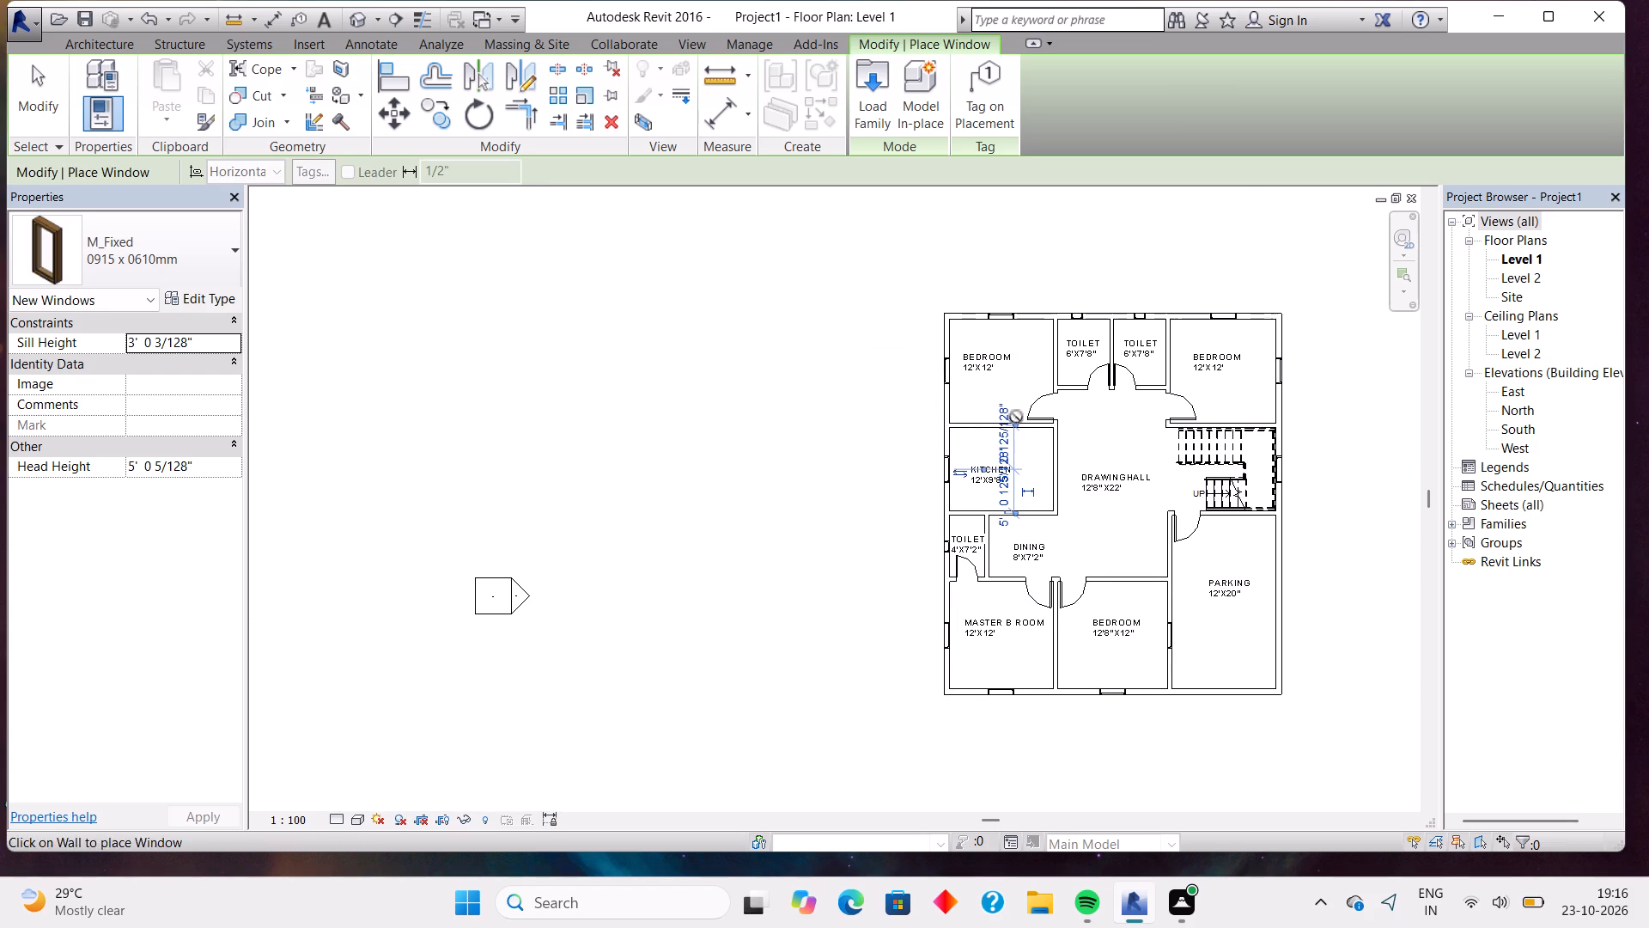
key(Escape)
key(Escape)
key(Escape)
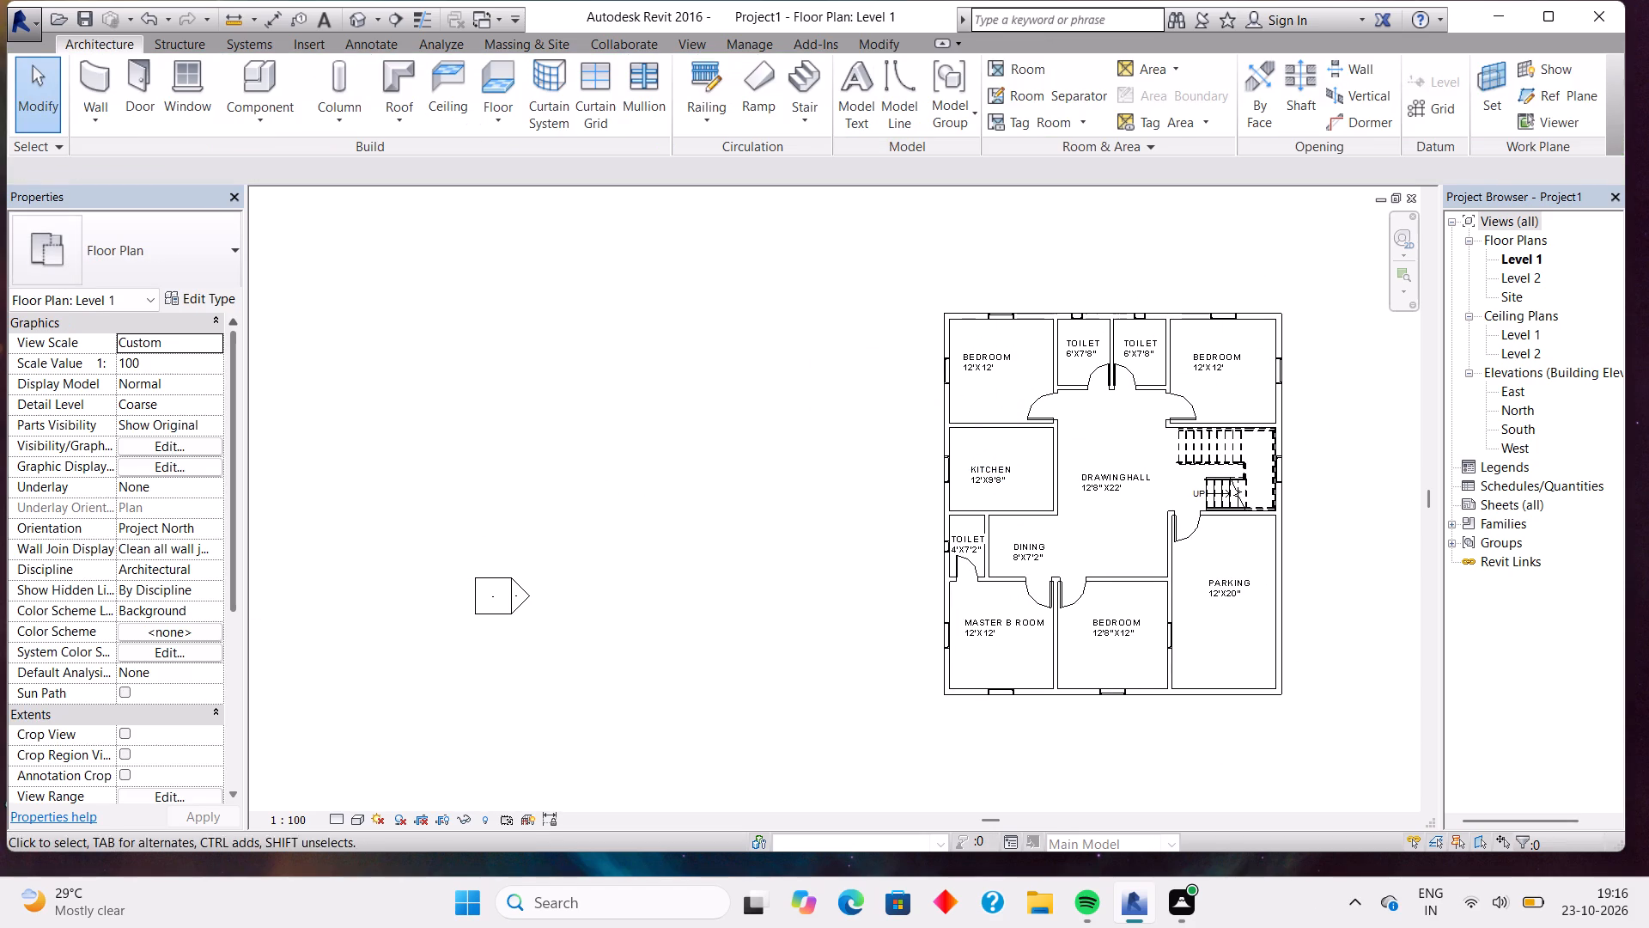
Override the Walls cut pattern in the Level 1 view's Visibility/Graphics with black Solid fill and apply it.
middle_drag(729, 375, 373, 400)
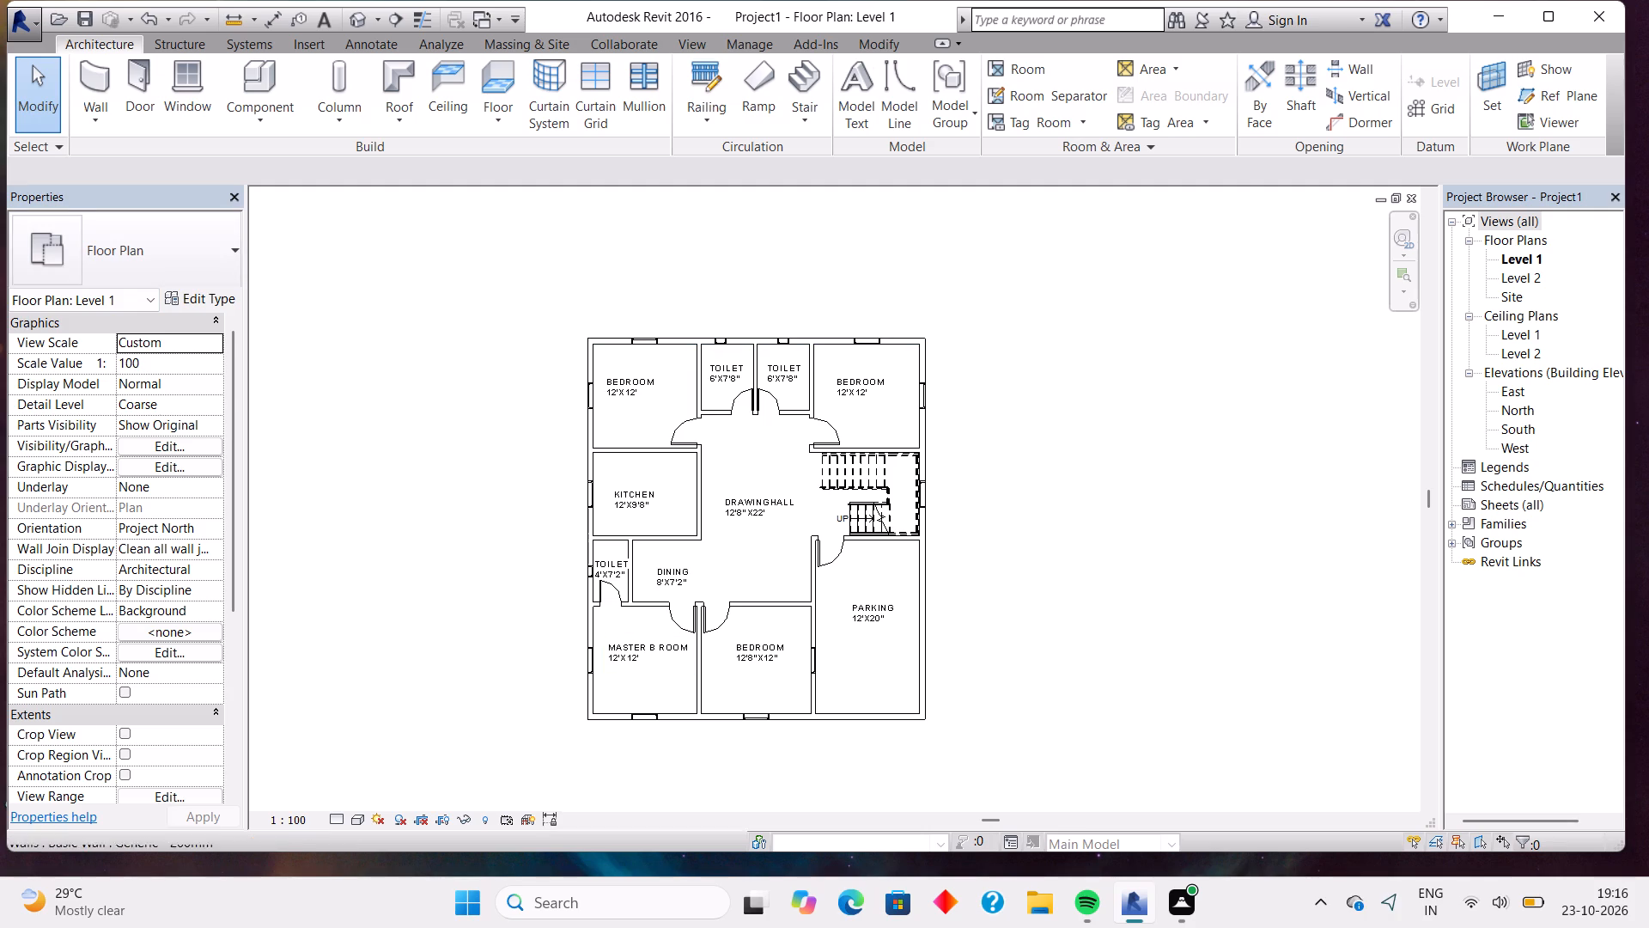
click(194, 449)
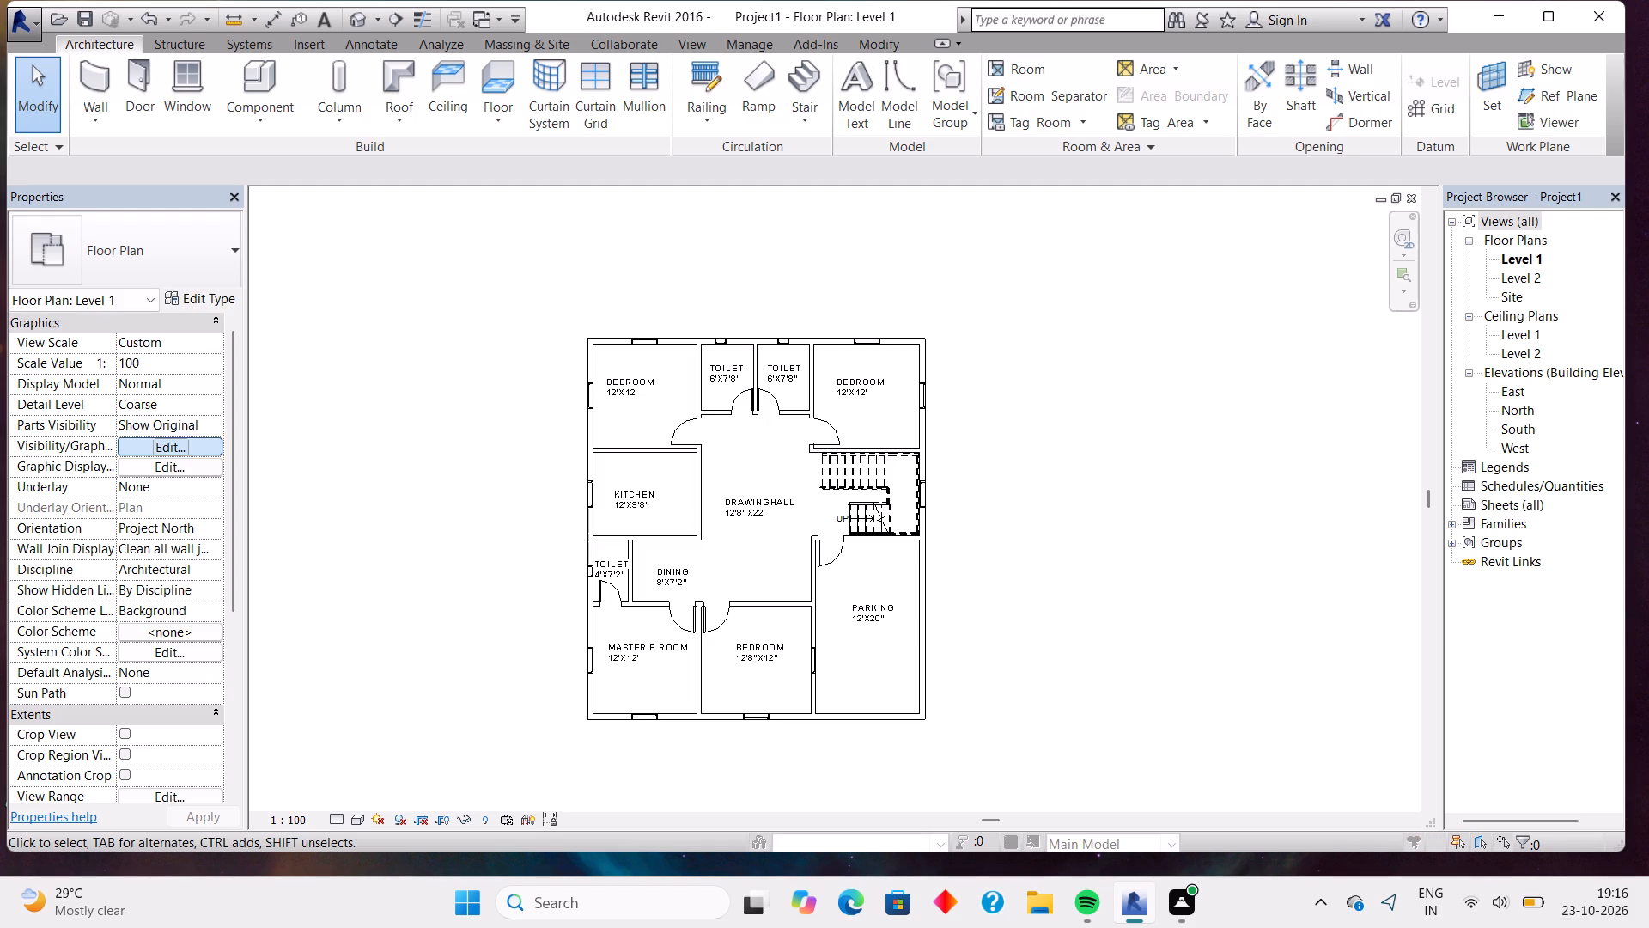
scroll(930, 454, down, 15)
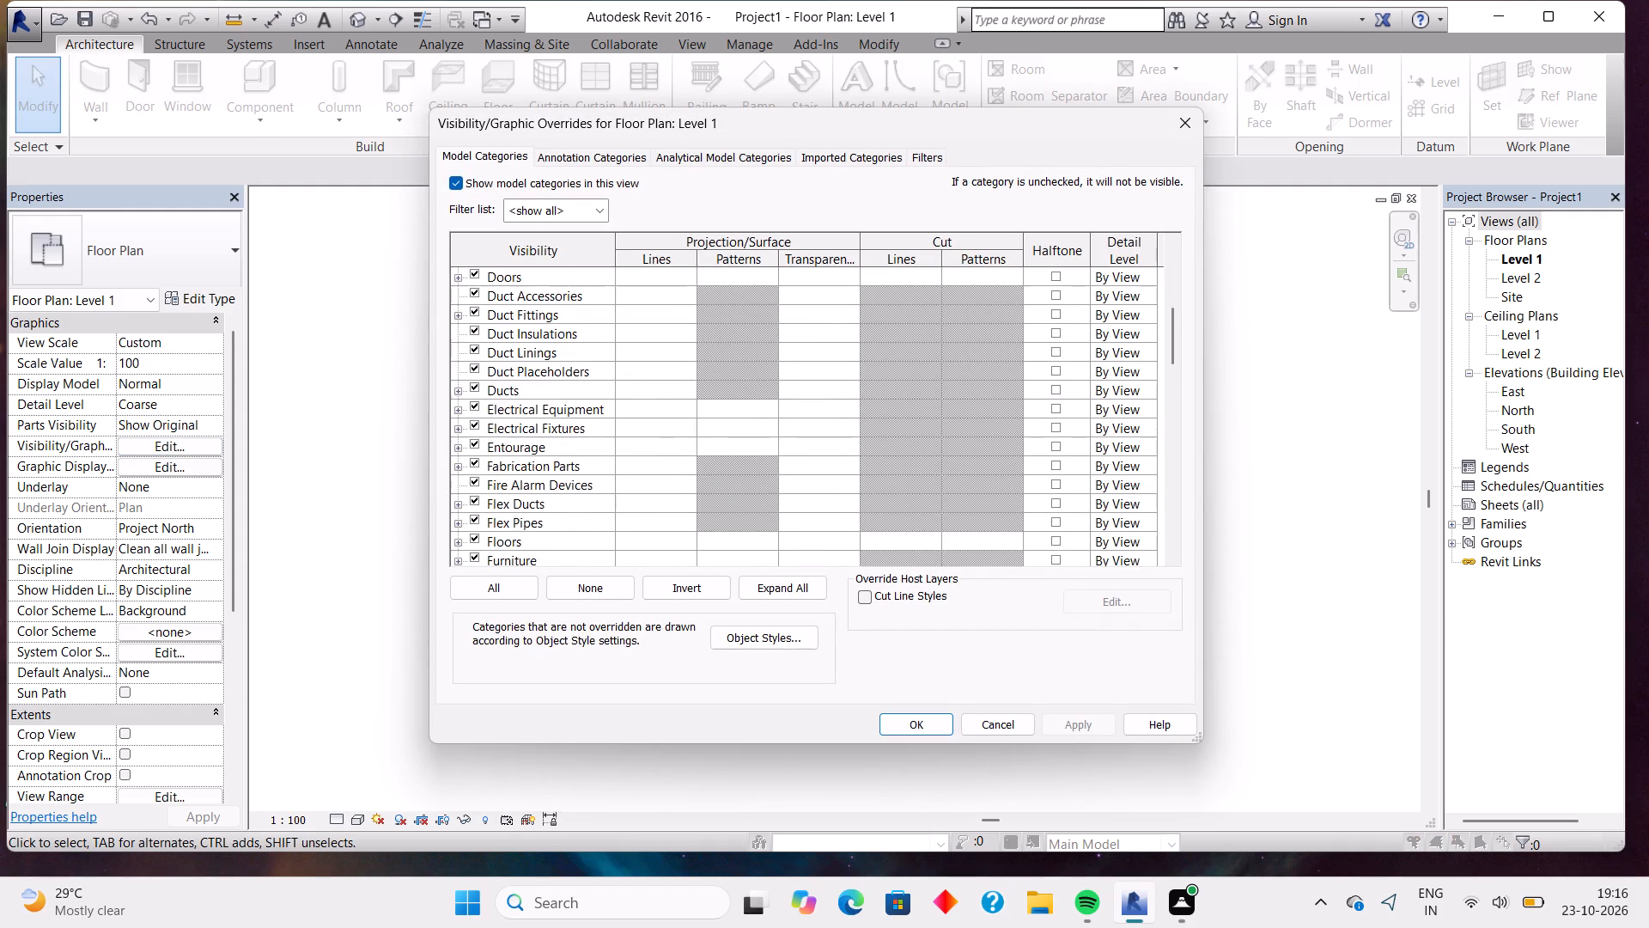
scroll(930, 454, down, 20)
scroll(930, 454, down, 17)
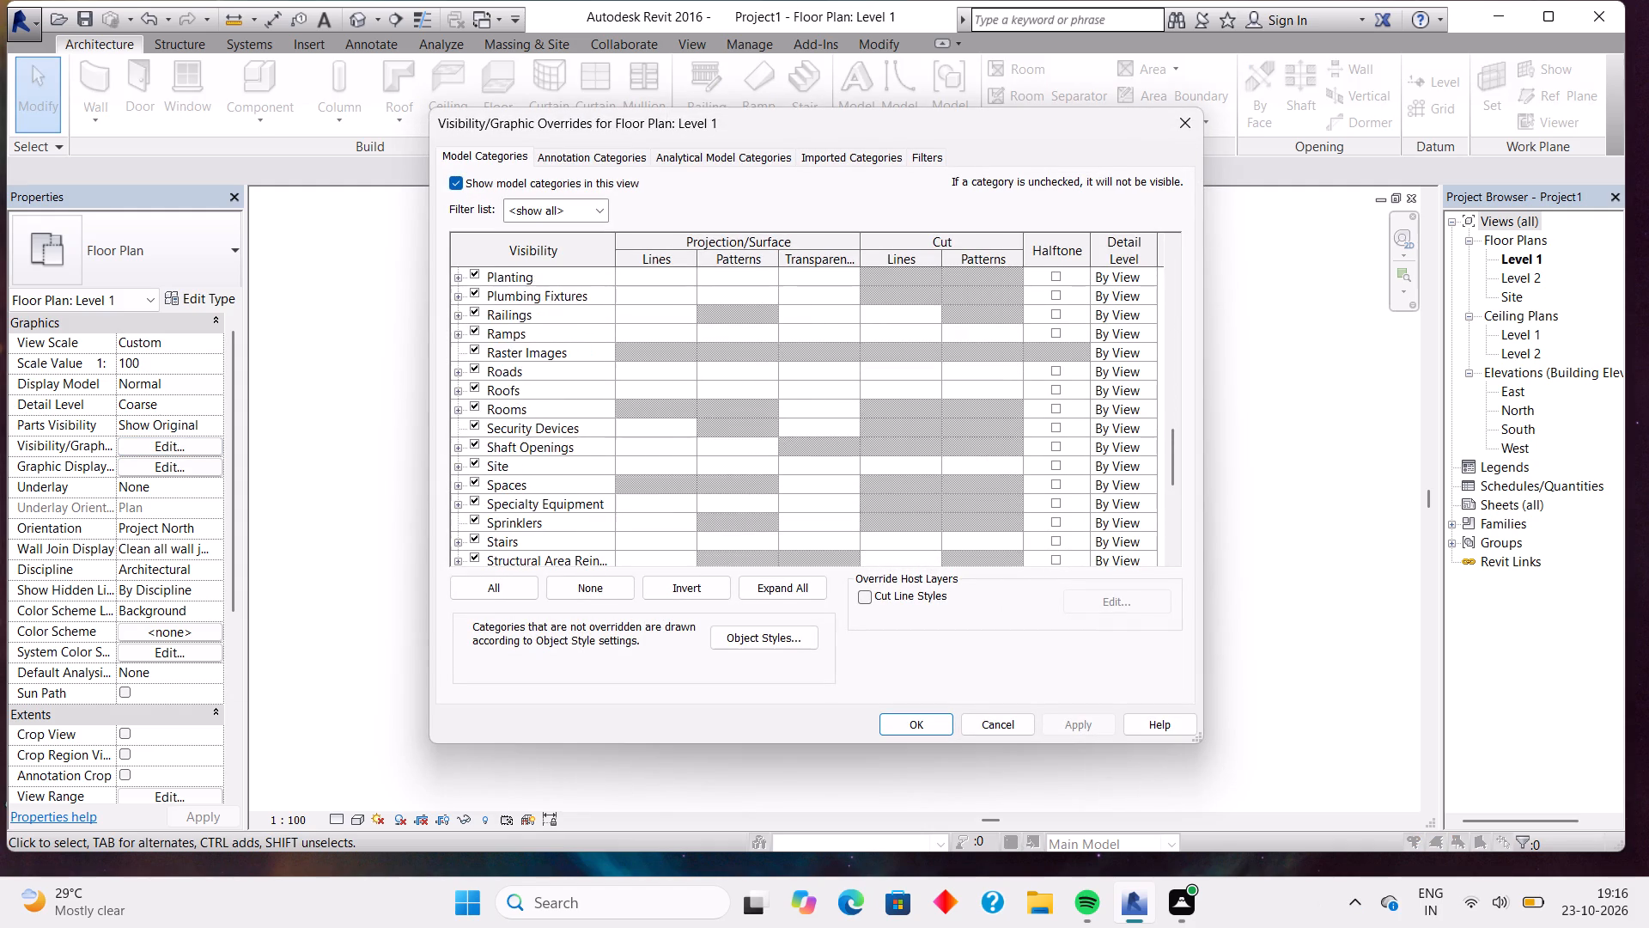
scroll(930, 454, down, 20)
scroll(930, 454, down, 5)
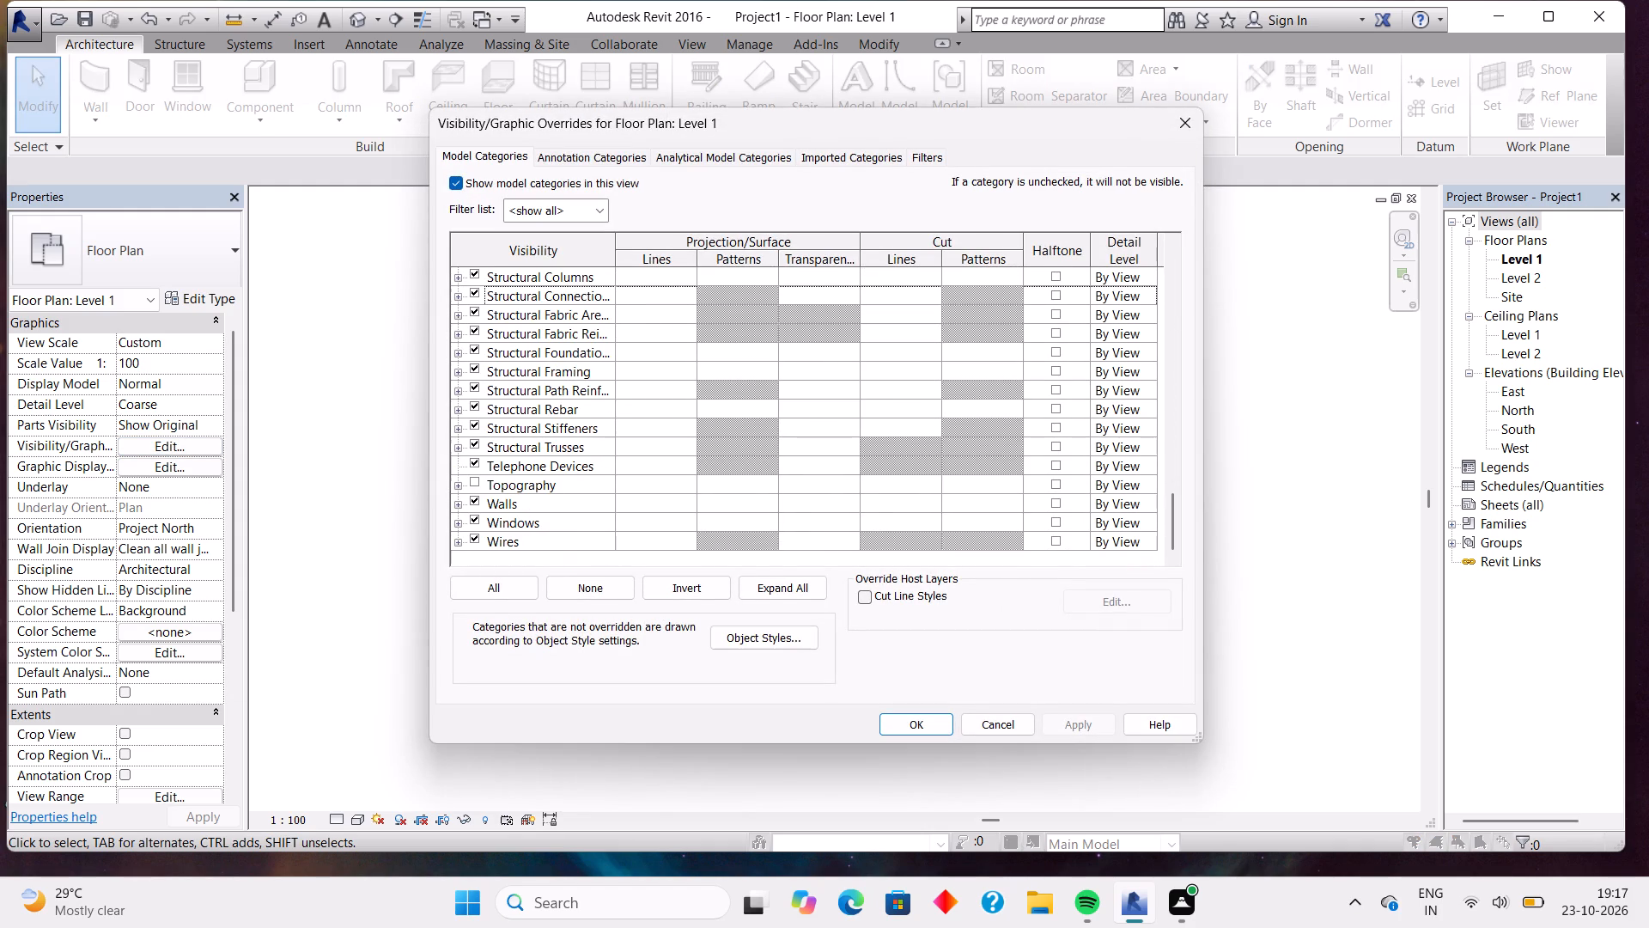
click(982, 501)
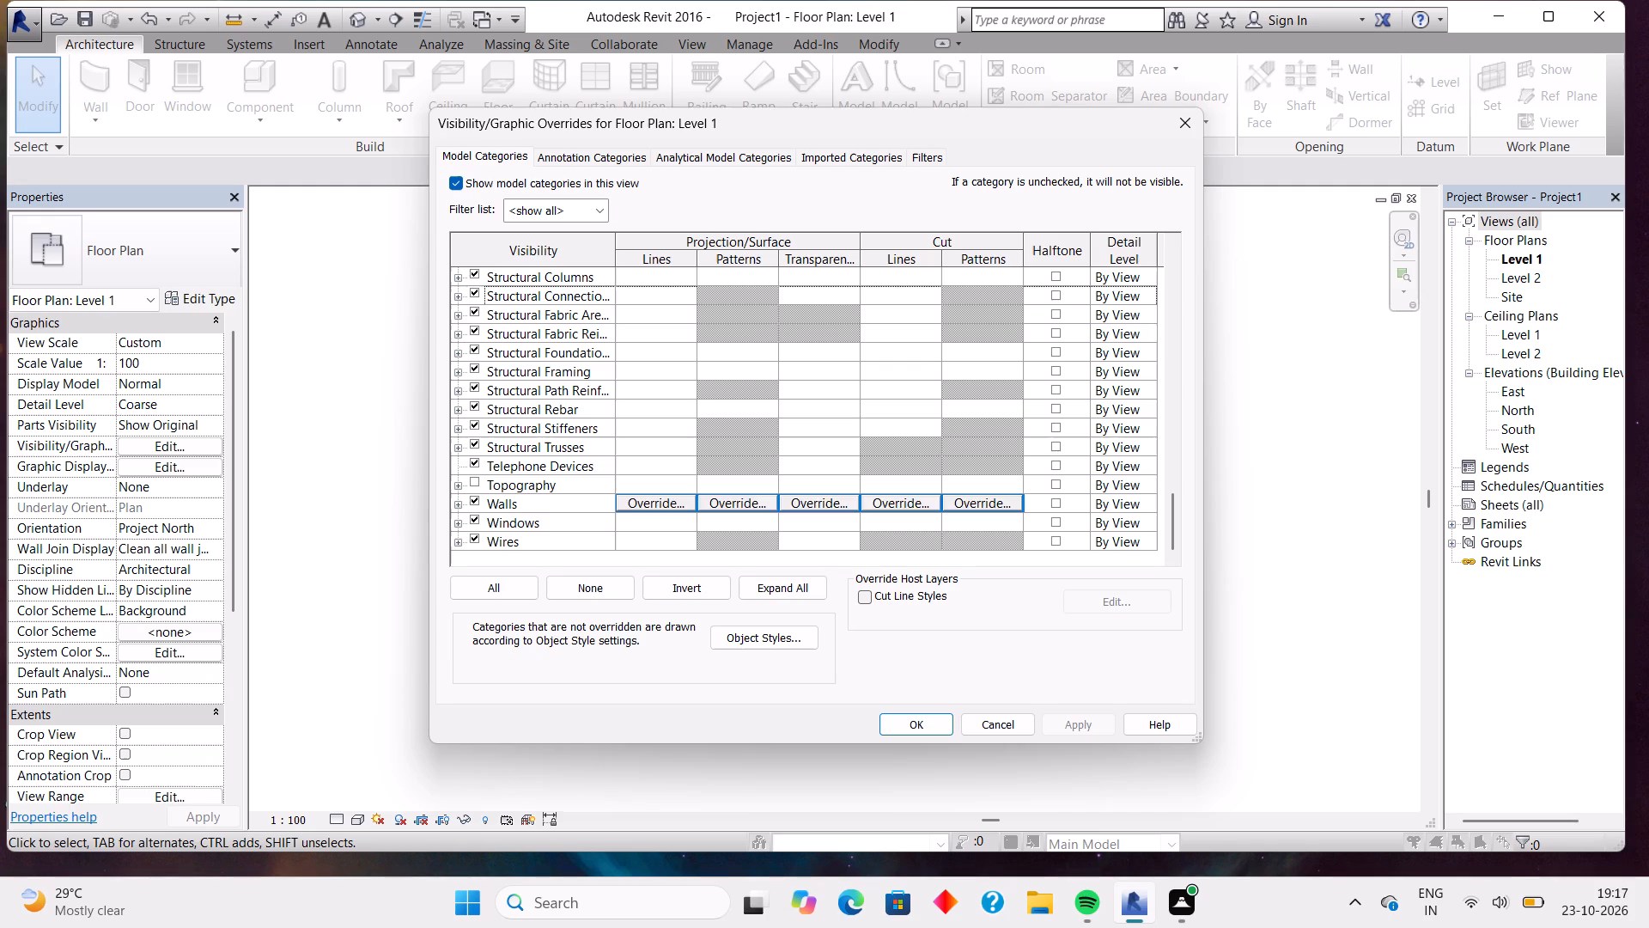
click(982, 501)
click(852, 437)
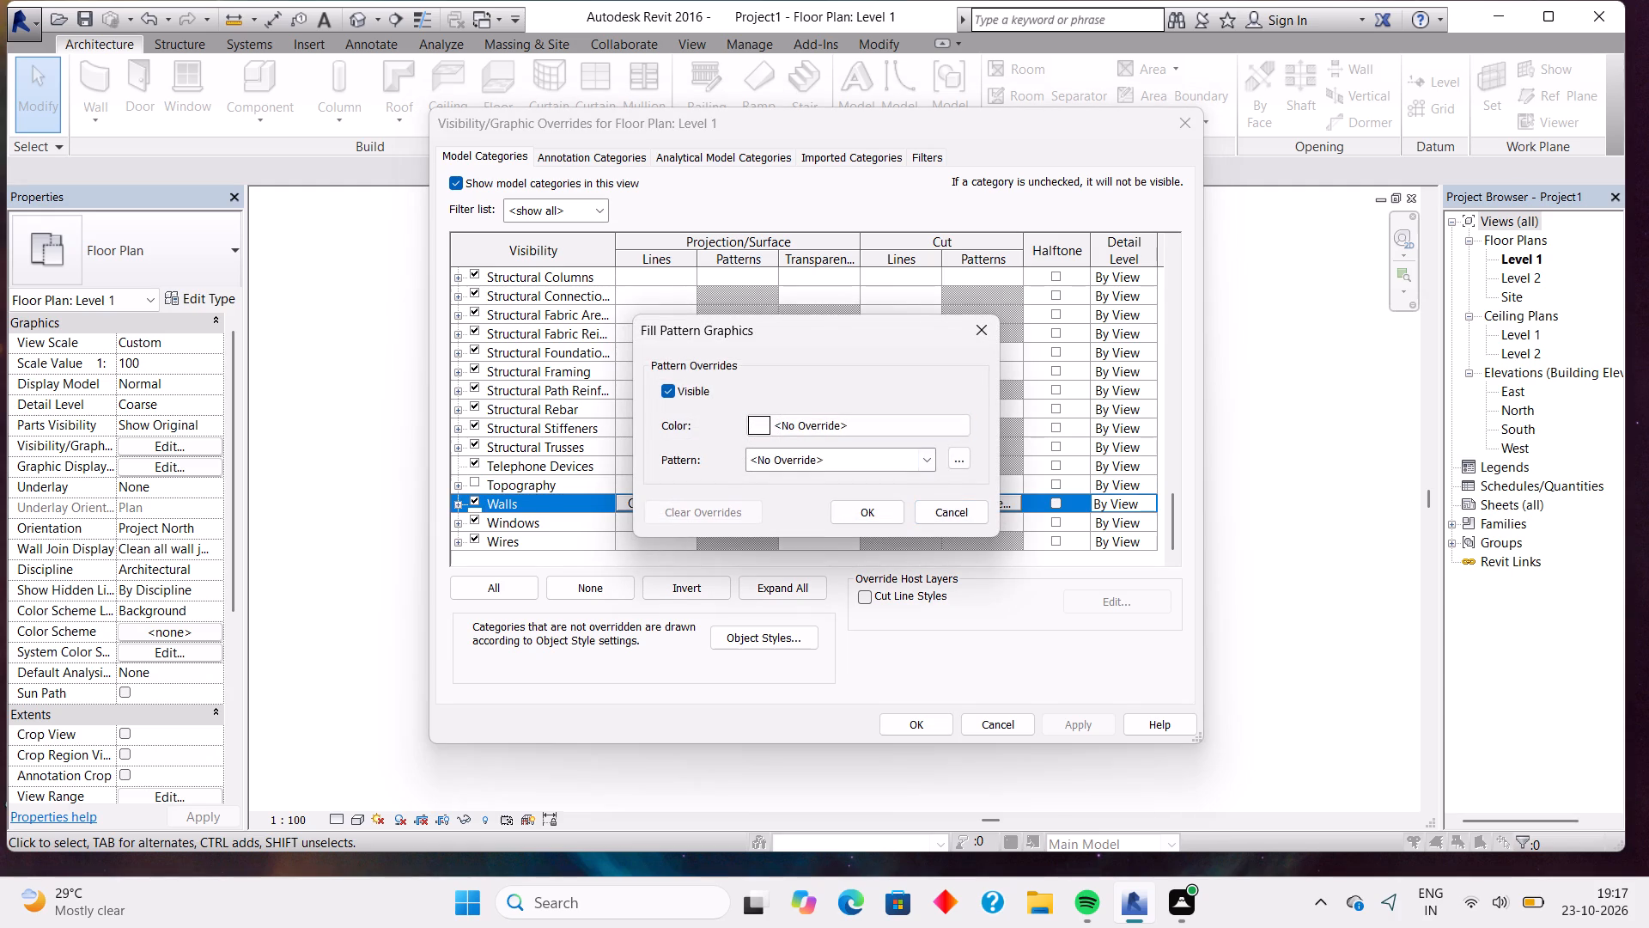
click(606, 455)
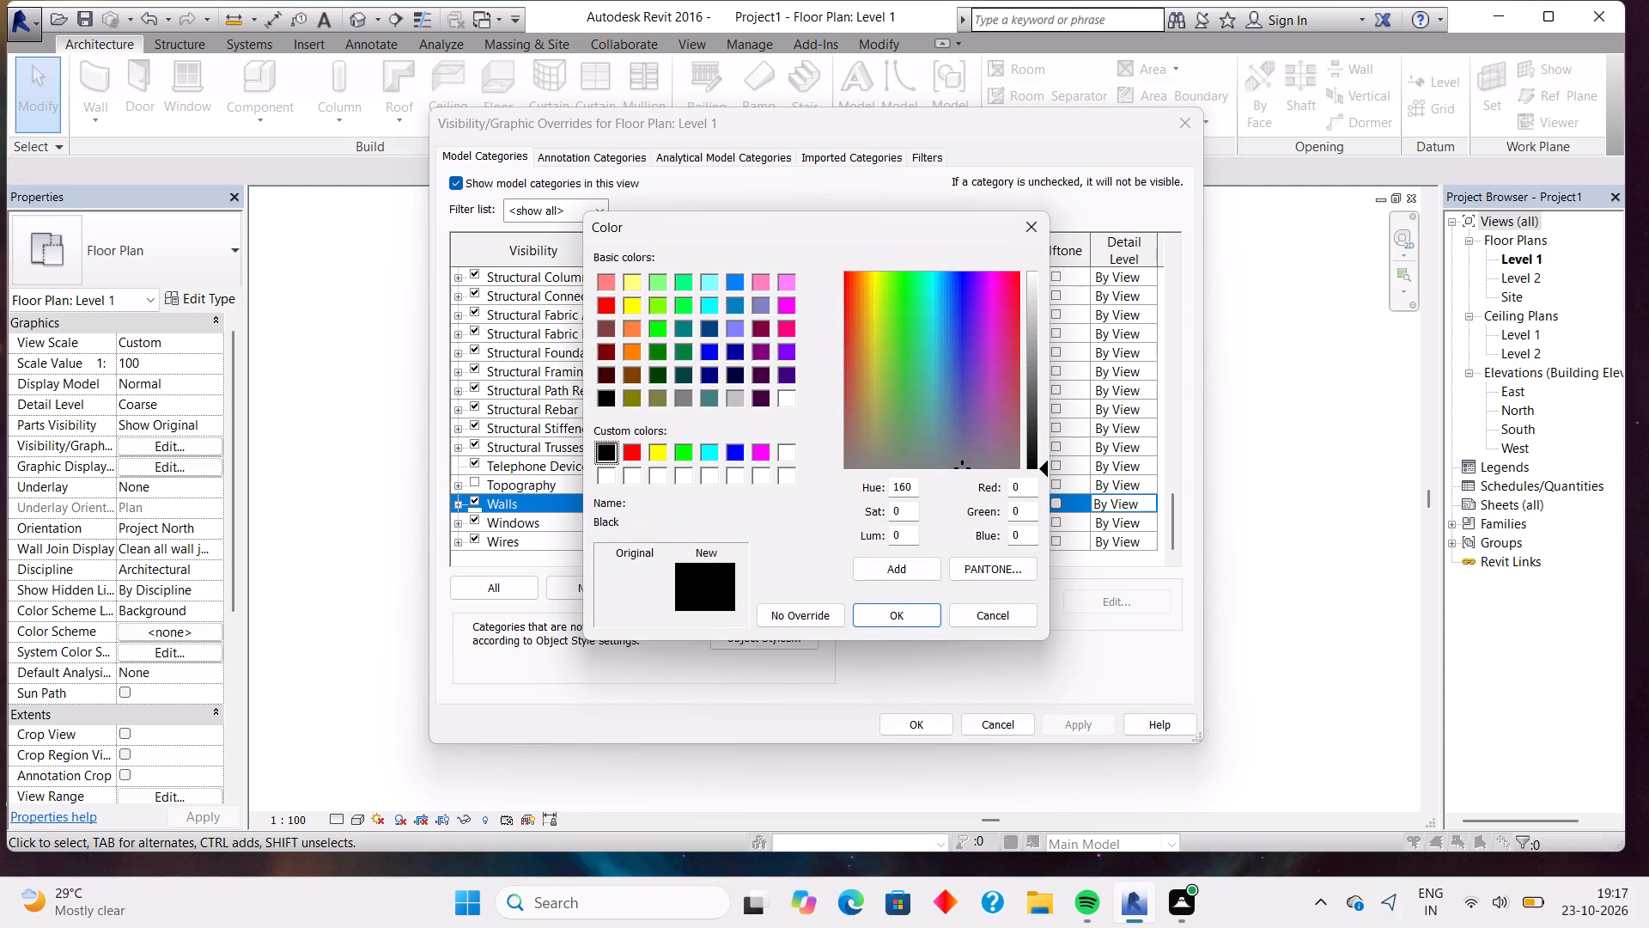
click(890, 609)
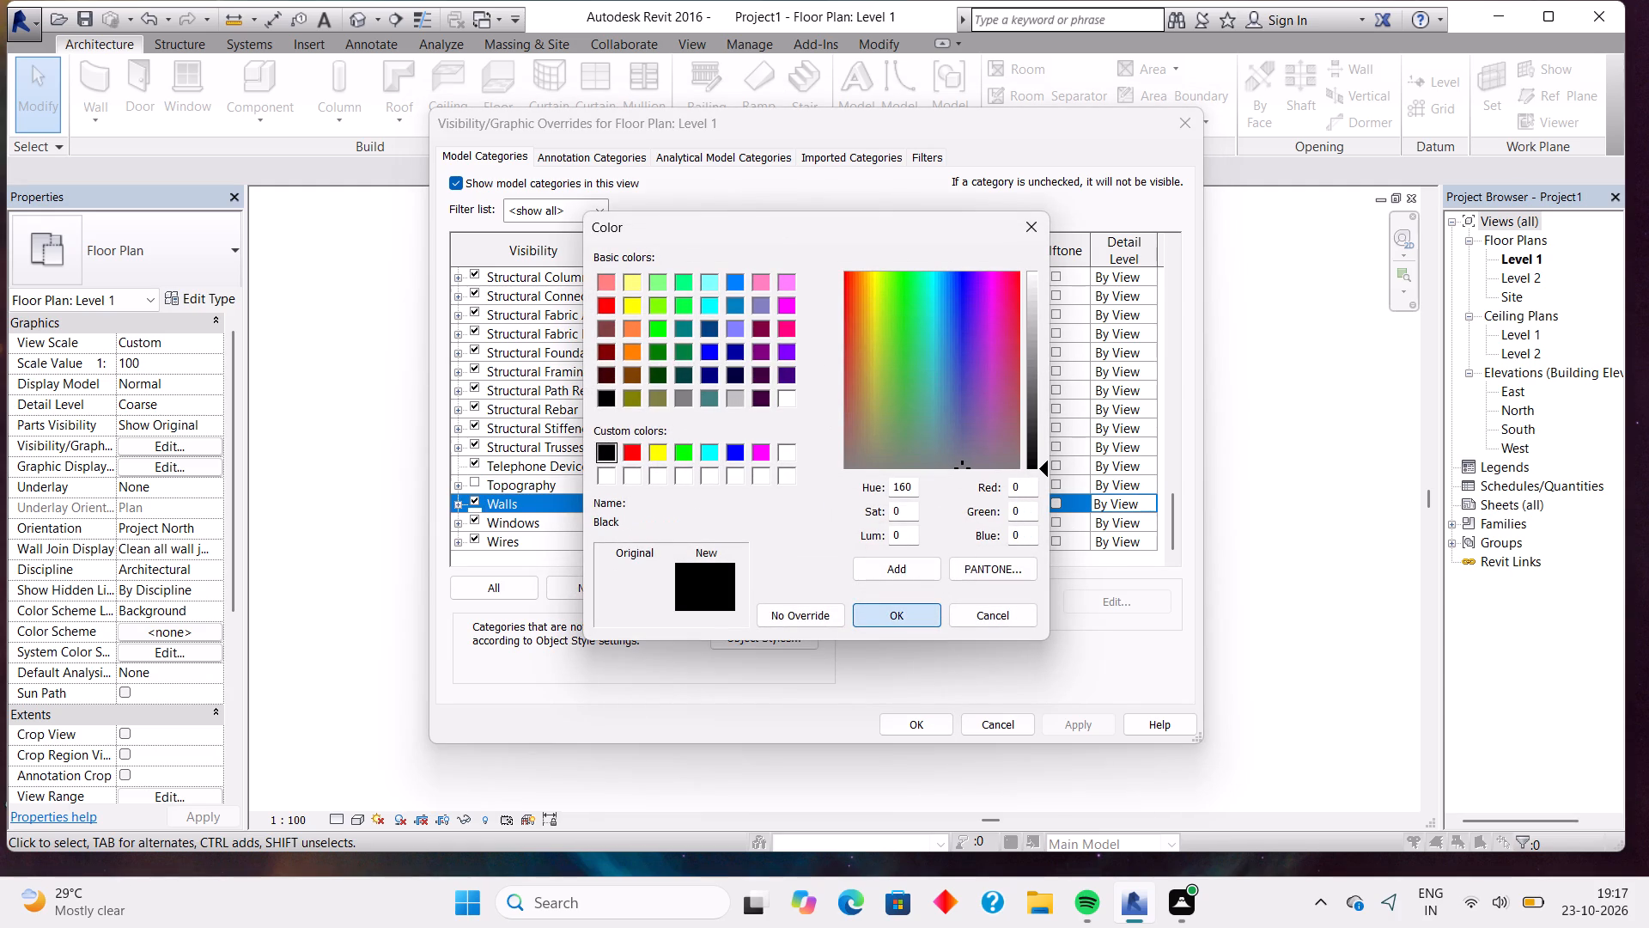
click(835, 467)
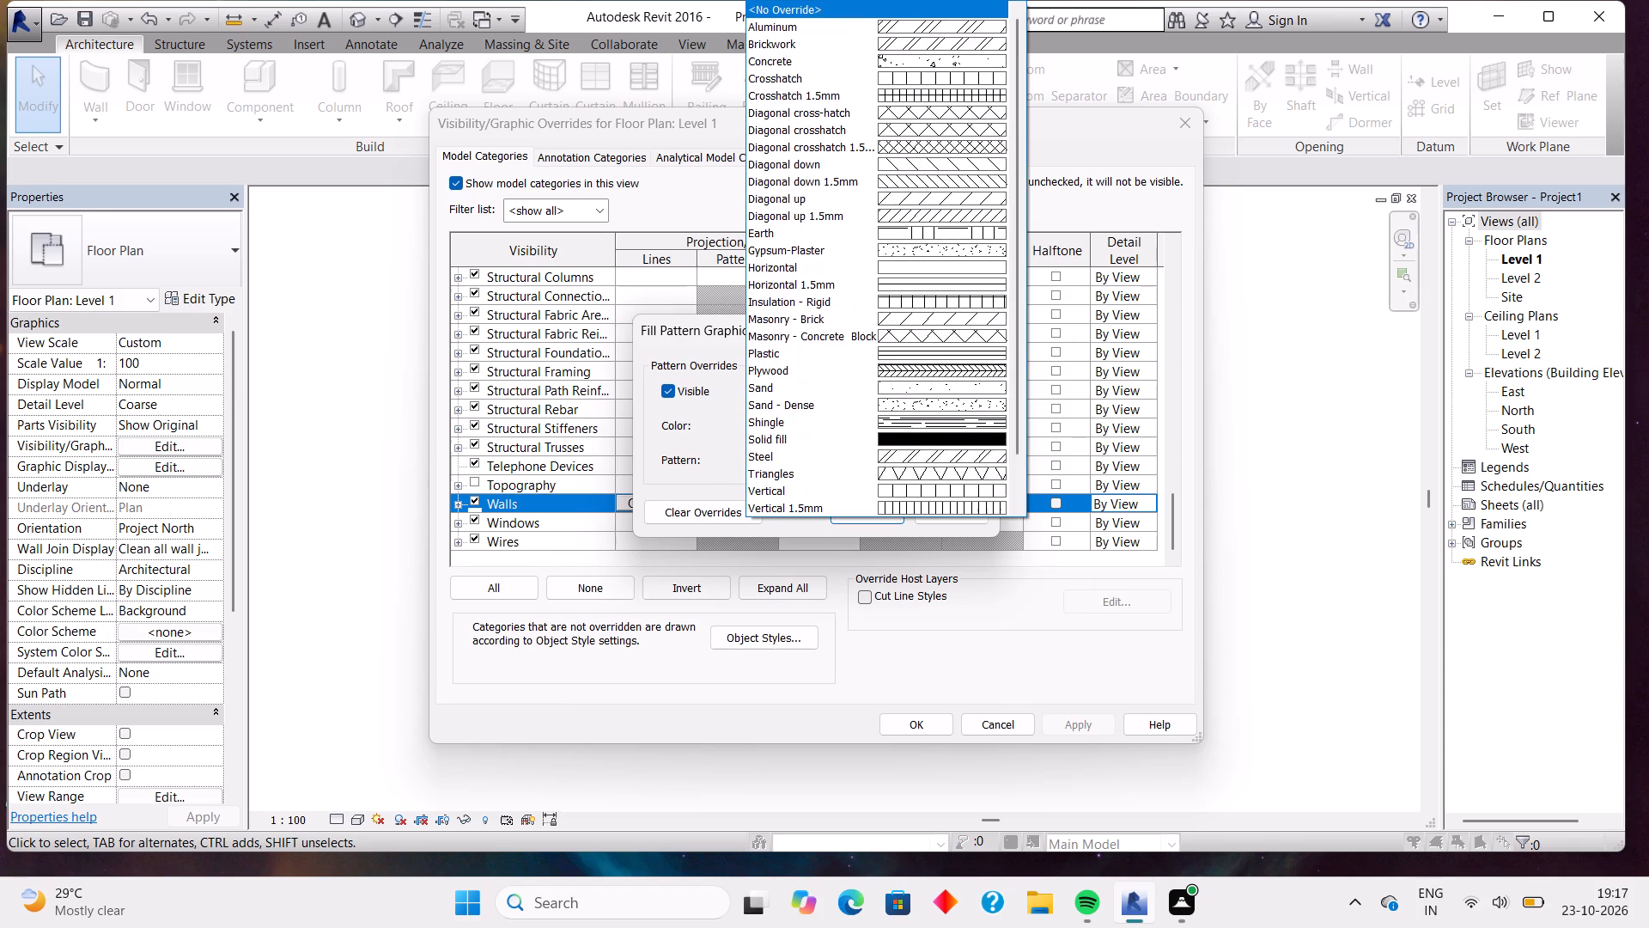
click(910, 438)
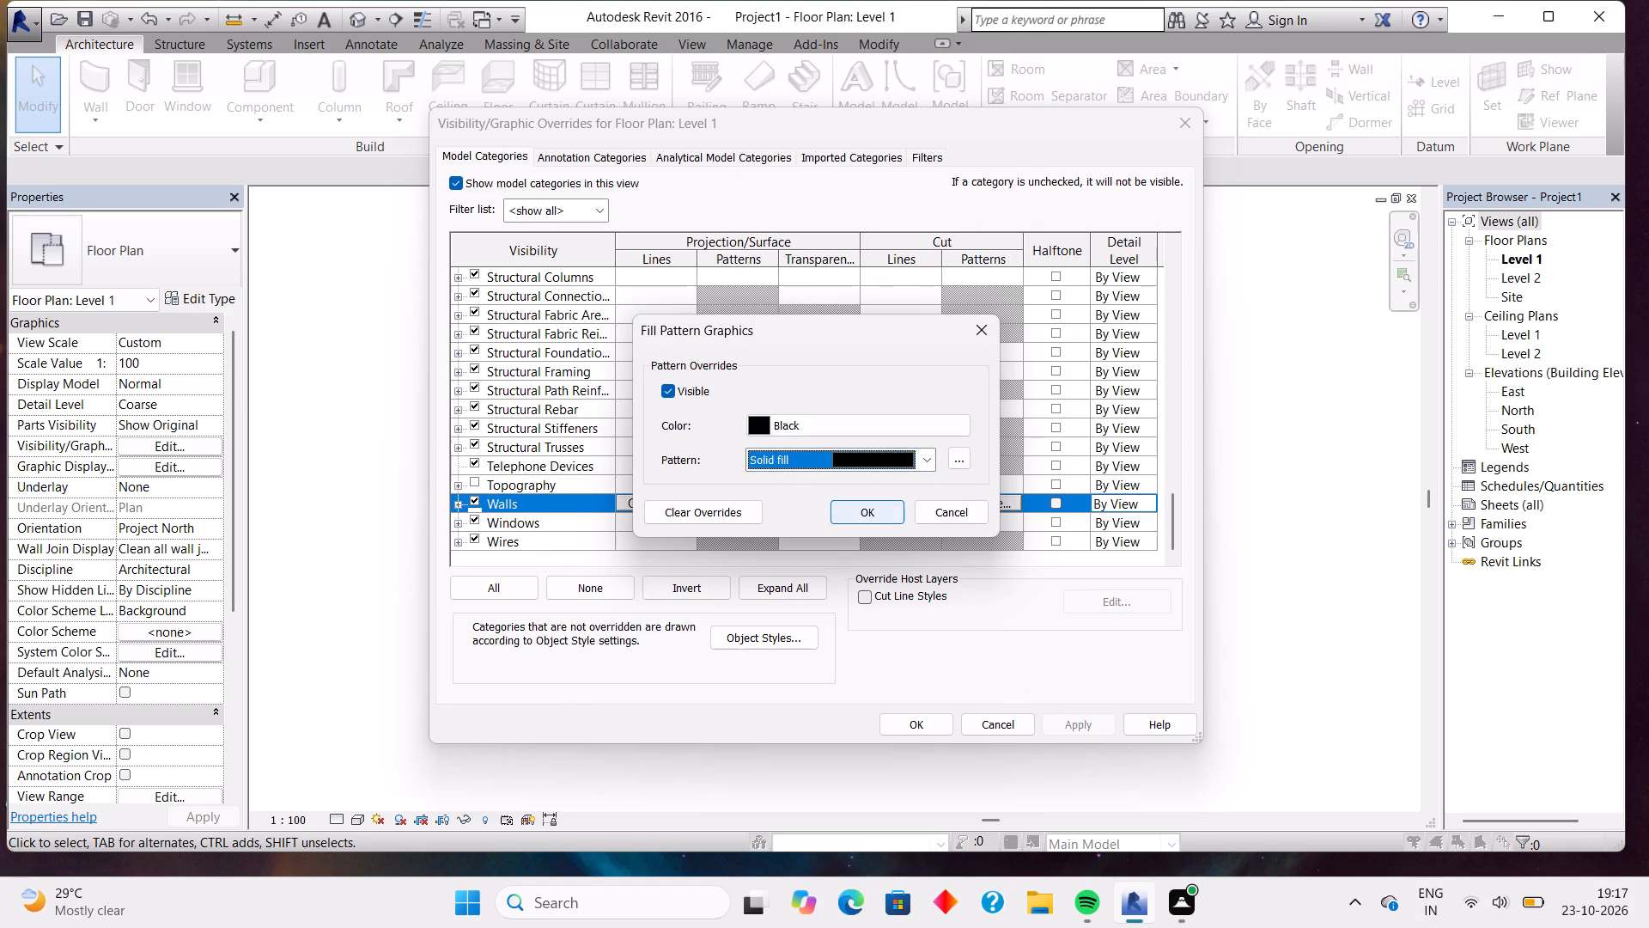
click(868, 518)
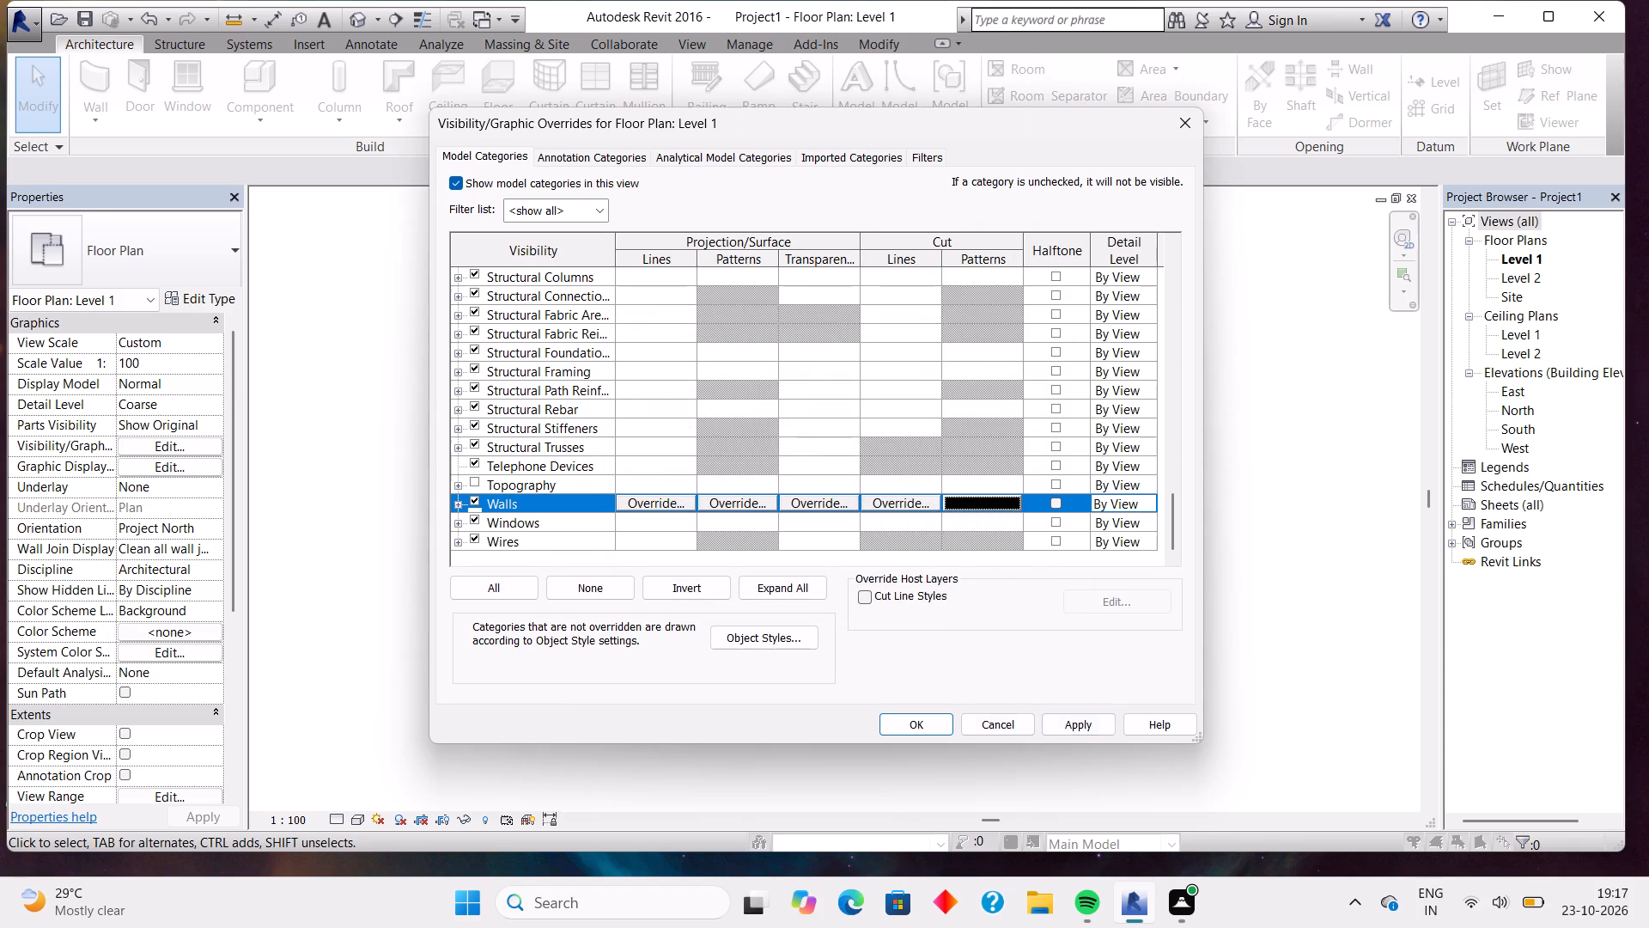
click(1068, 722)
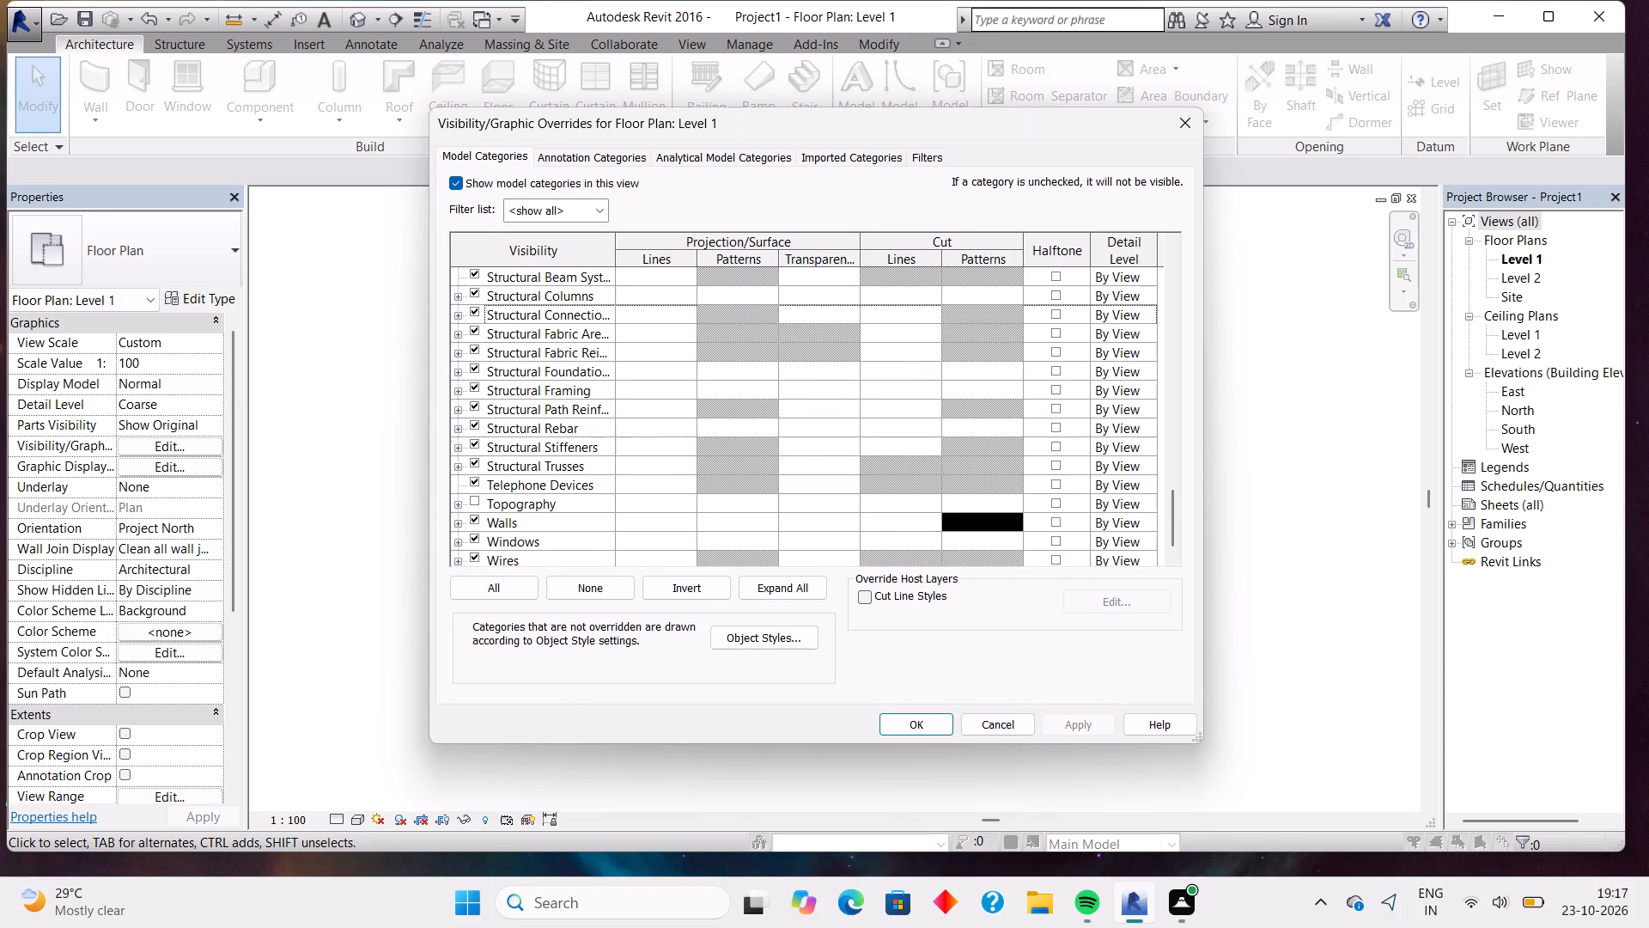
click(940, 727)
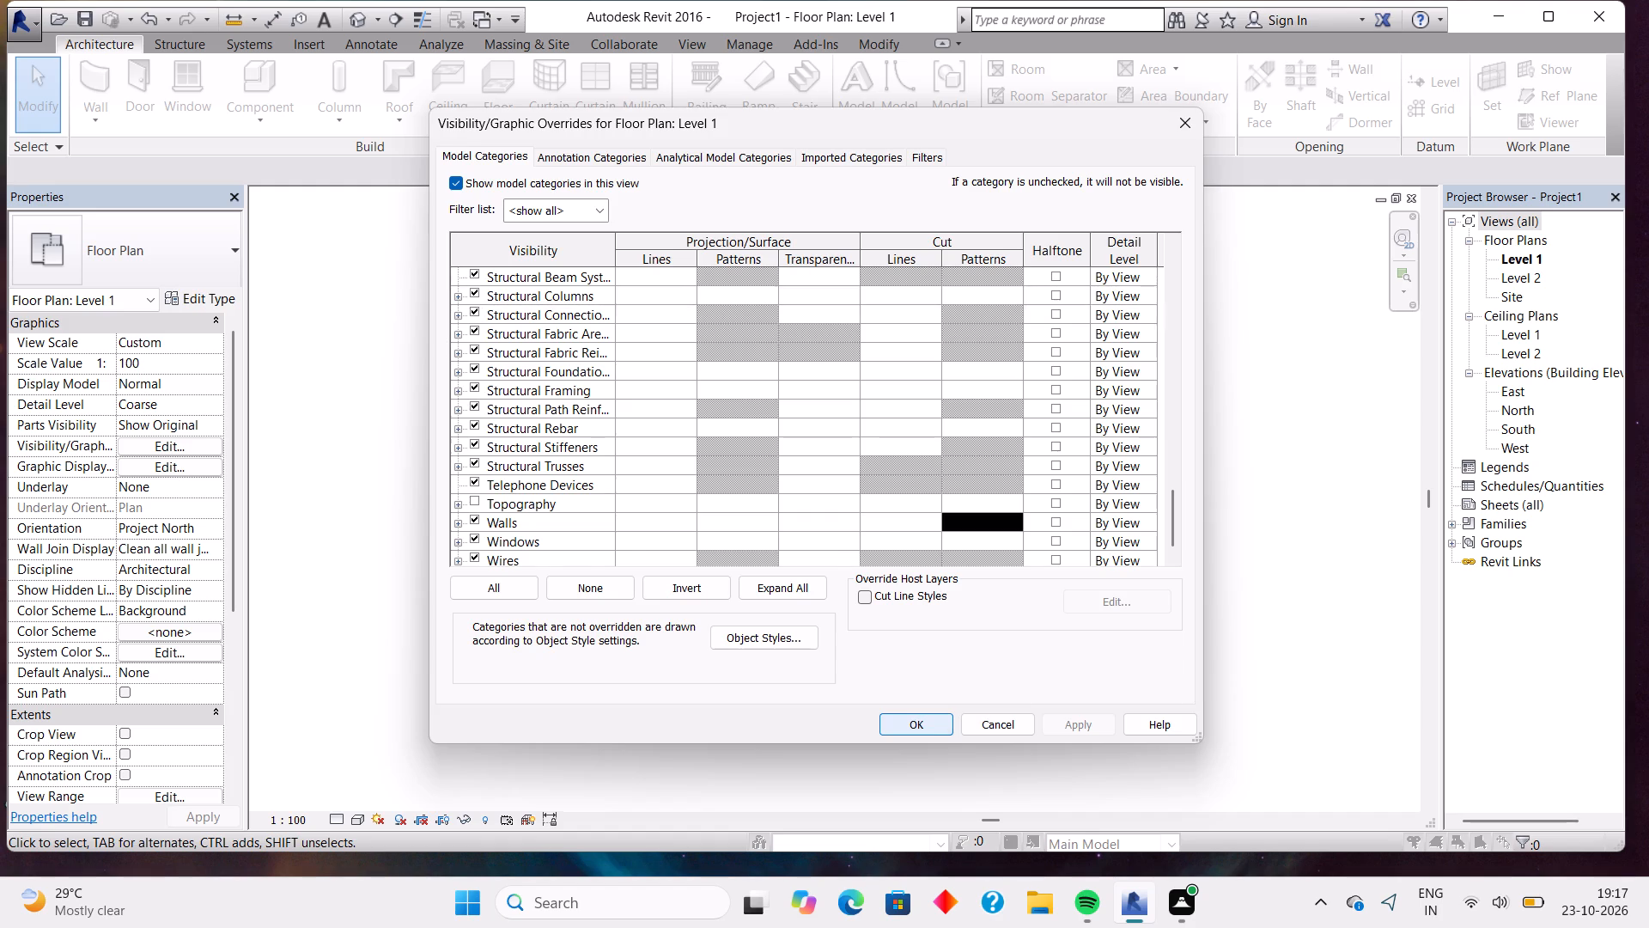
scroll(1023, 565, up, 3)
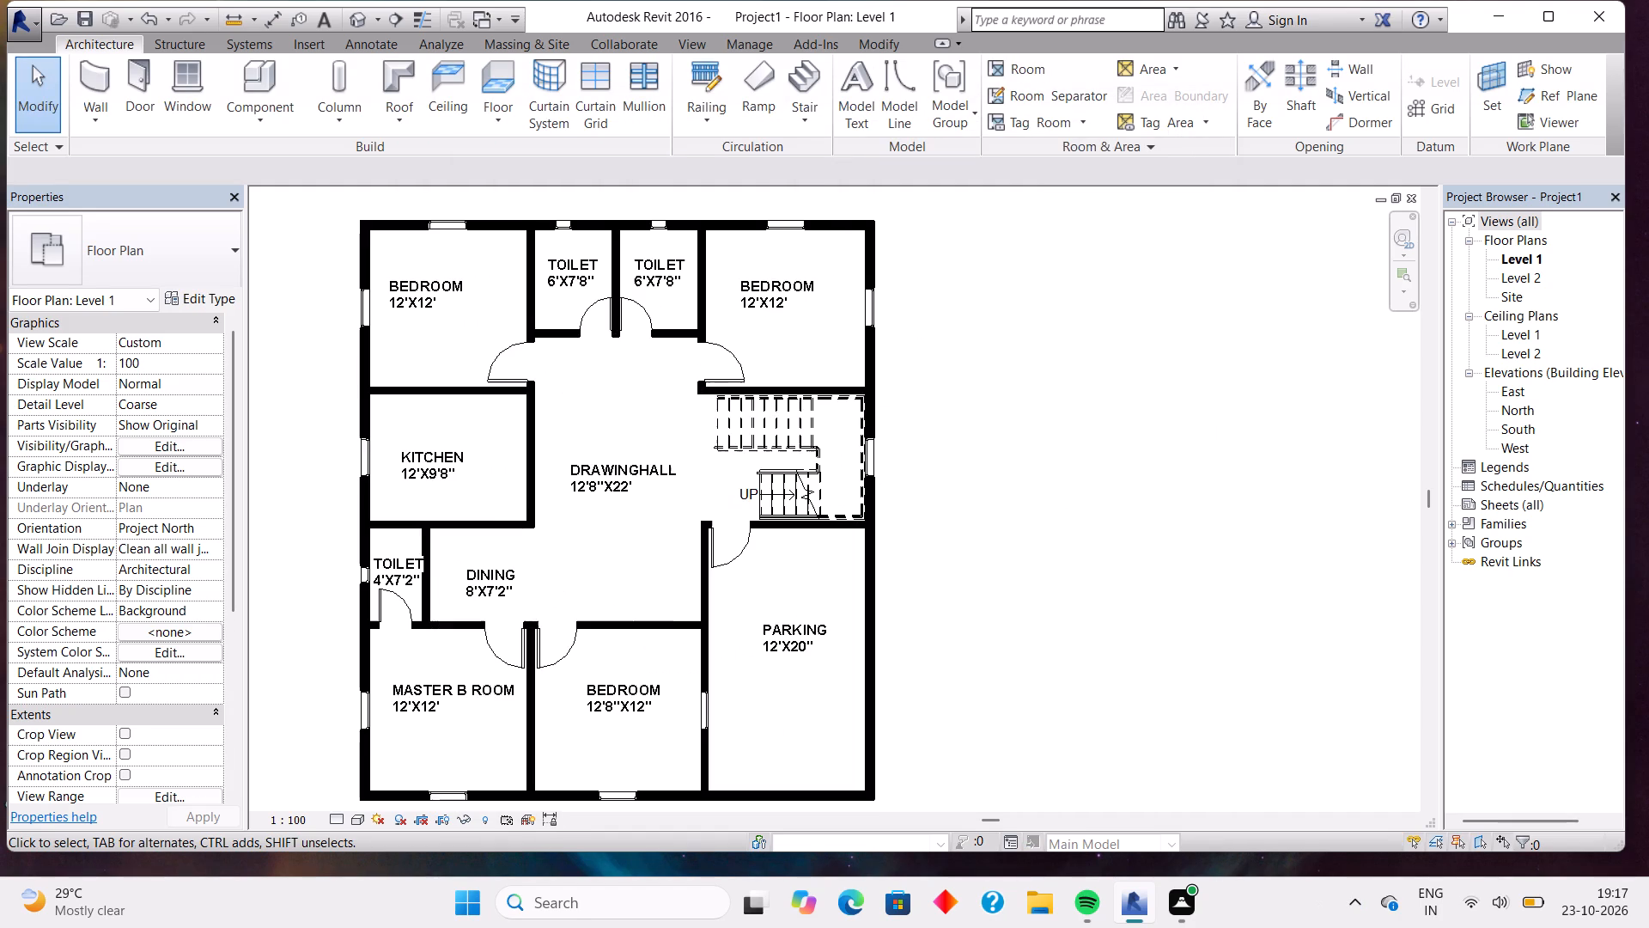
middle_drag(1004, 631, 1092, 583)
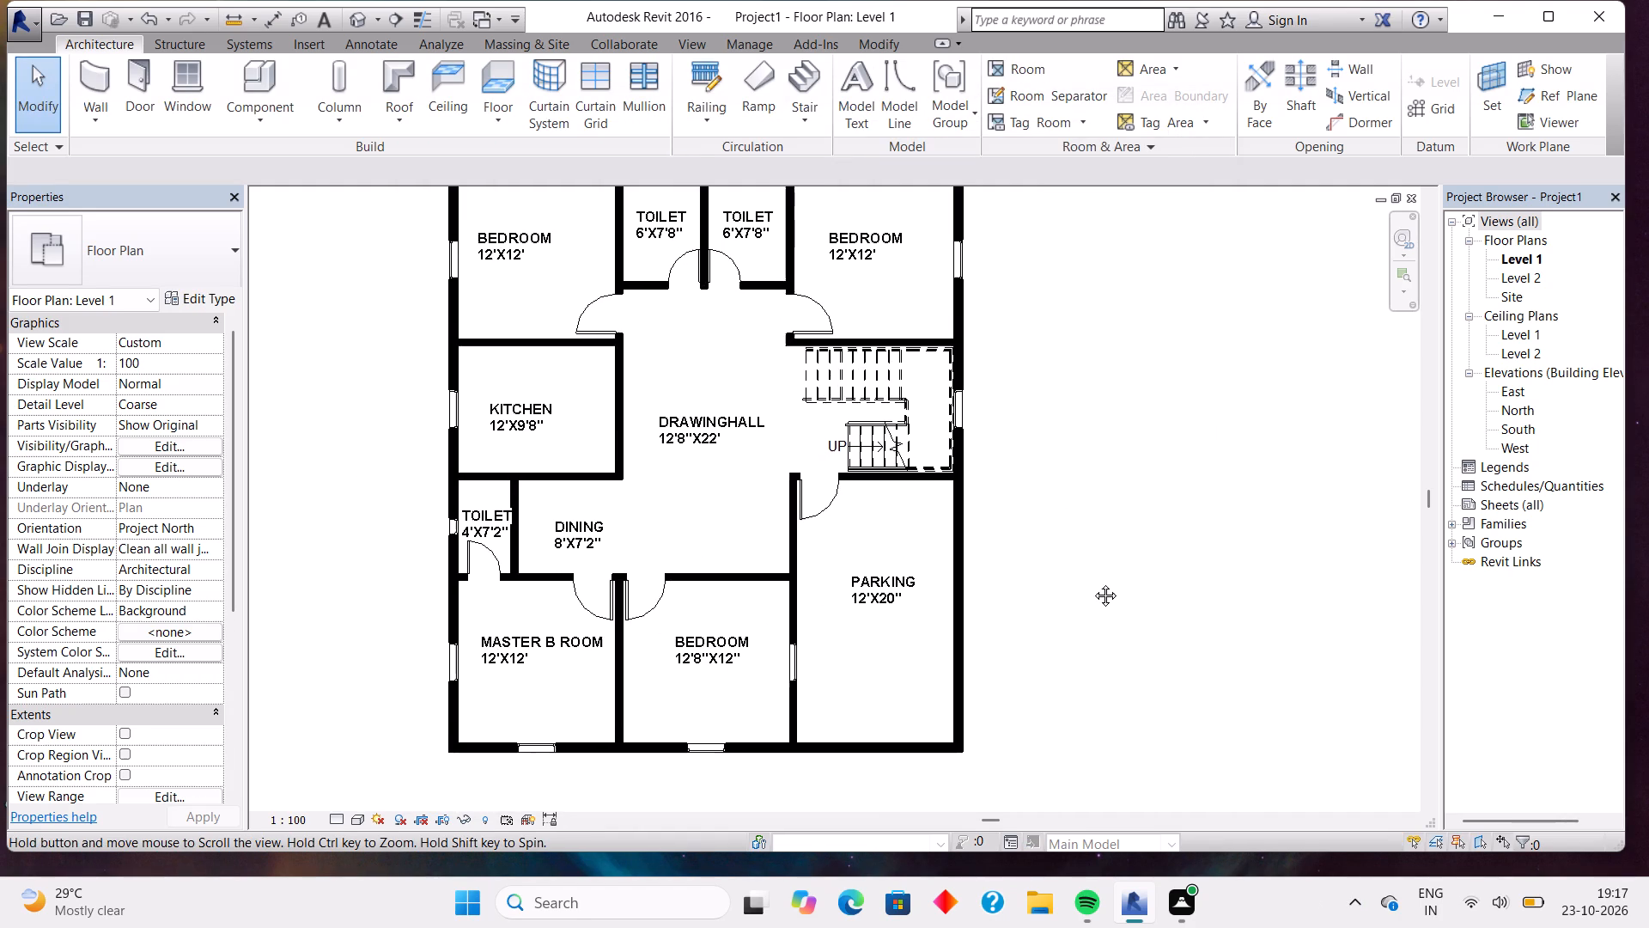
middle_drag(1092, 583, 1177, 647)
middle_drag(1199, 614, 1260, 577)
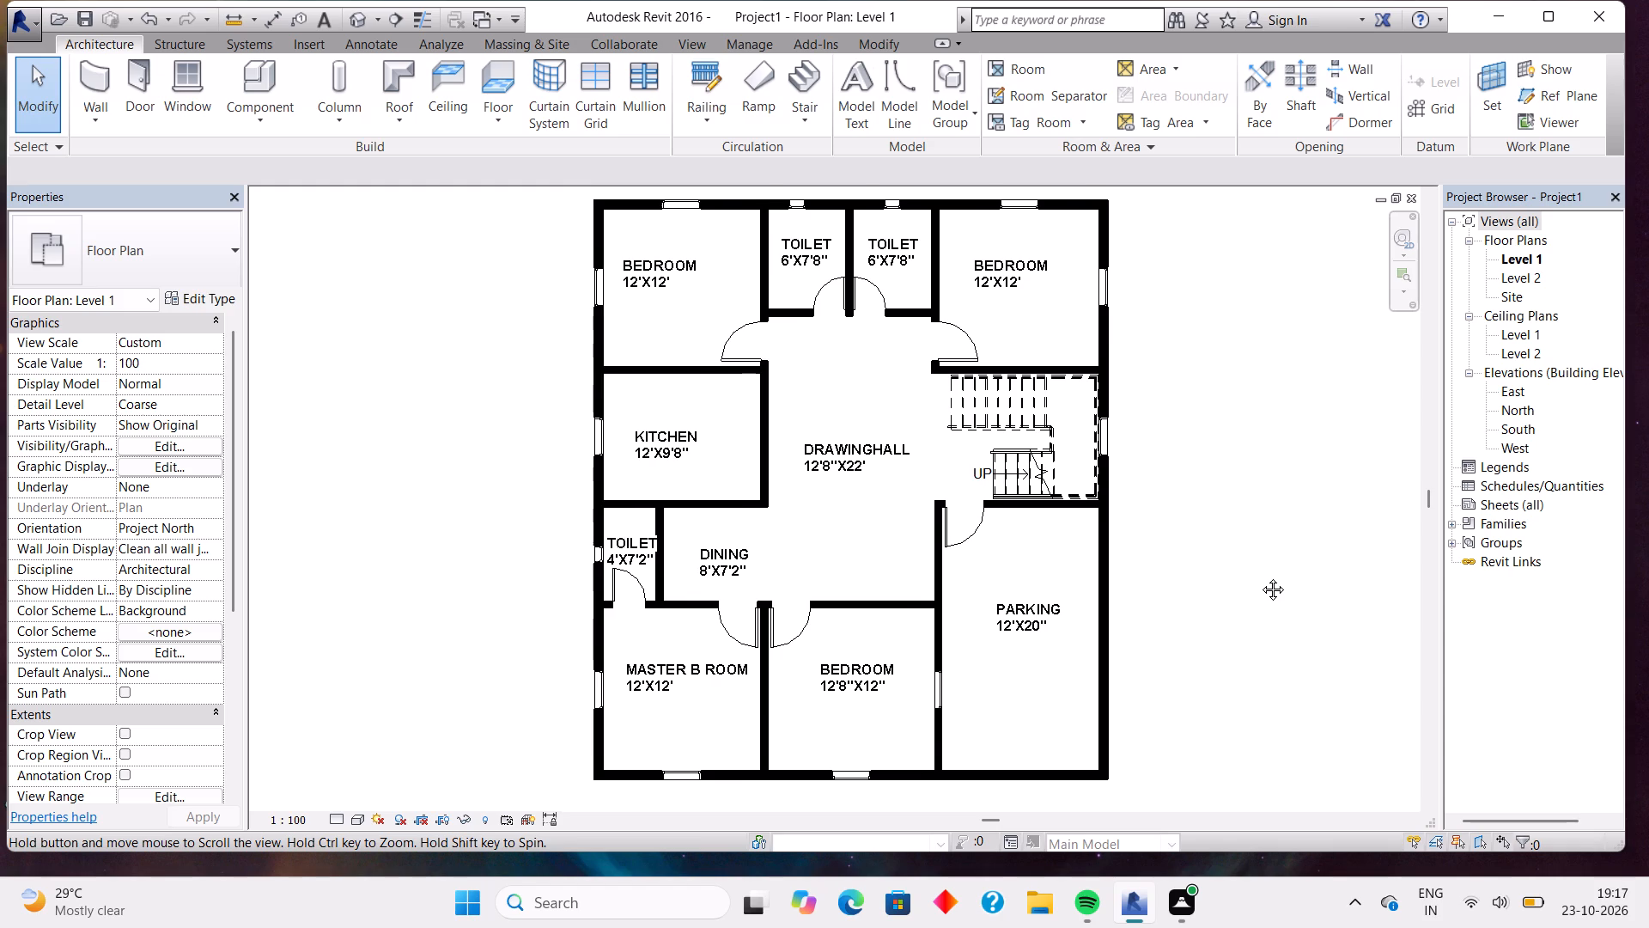
Trim the south exterior wall to a corner with the 12'8"X12" bedroom's east wall, opening the PARKING area's south side.
middle_drag(1260, 577, 1266, 587)
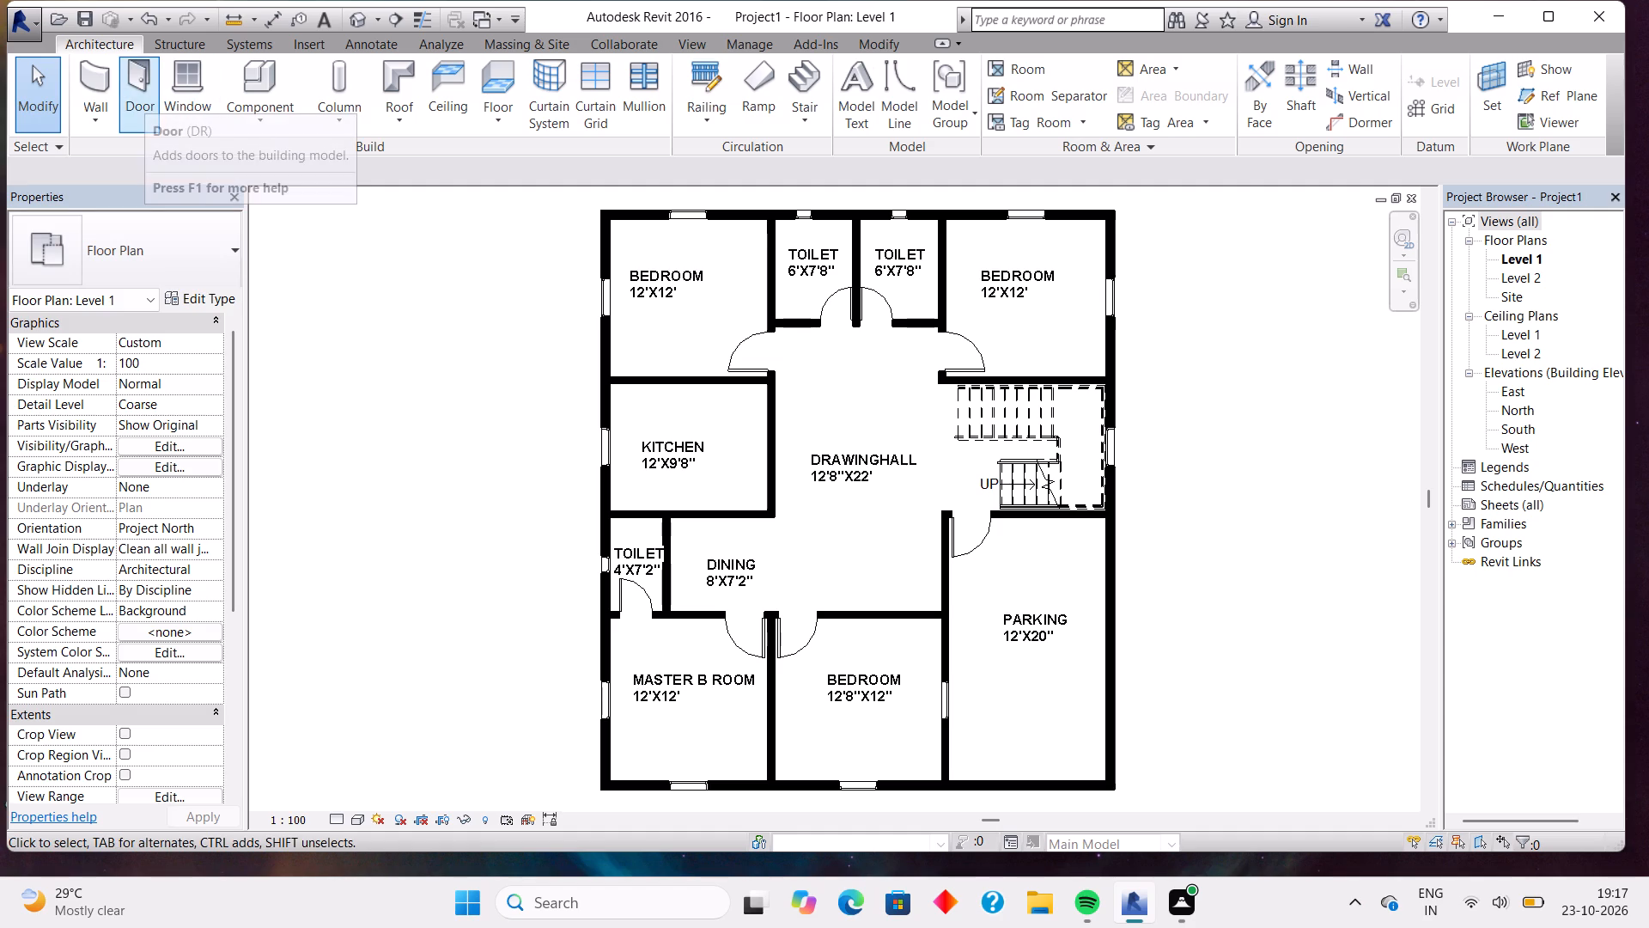
click(107, 82)
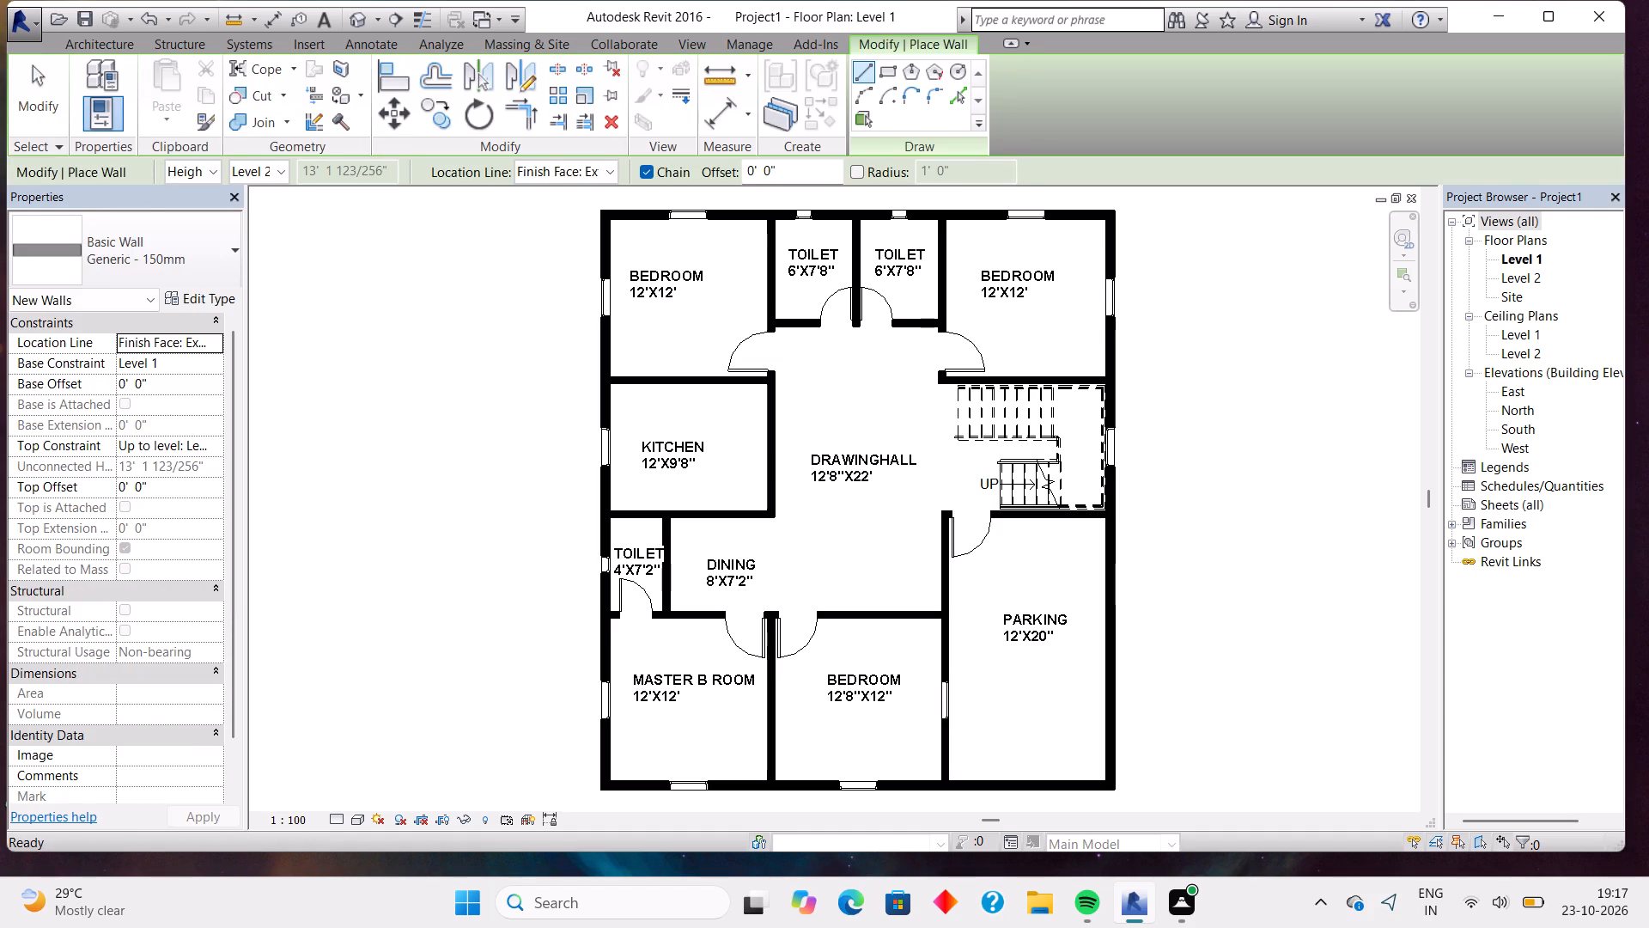
click(531, 115)
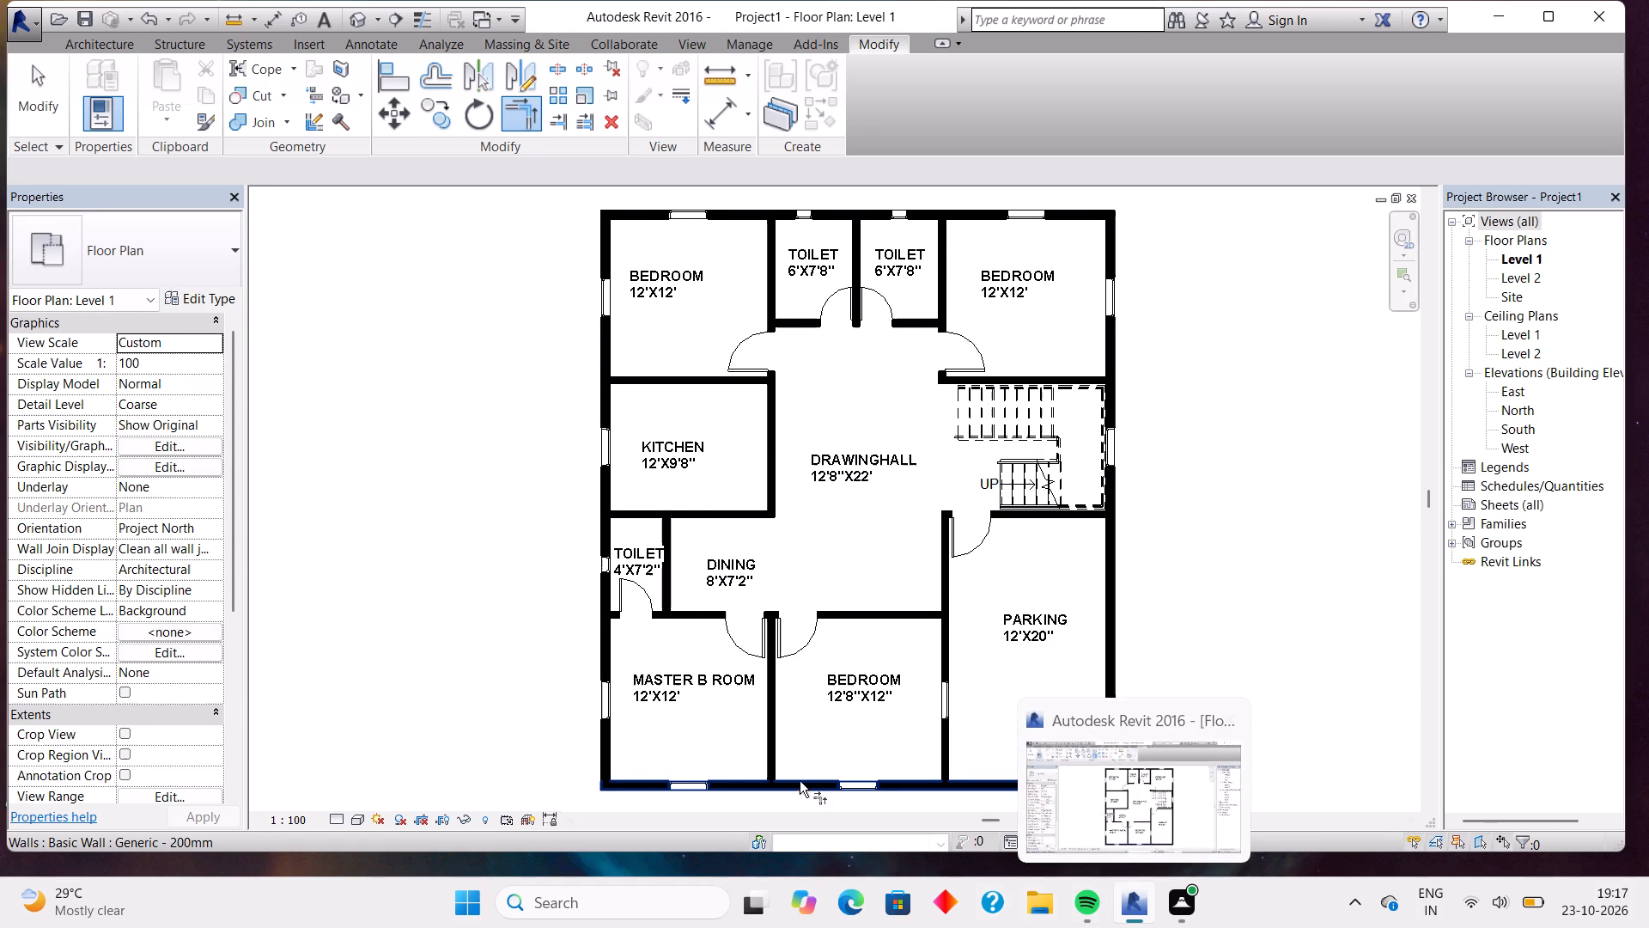
scroll(861, 776, up, 3)
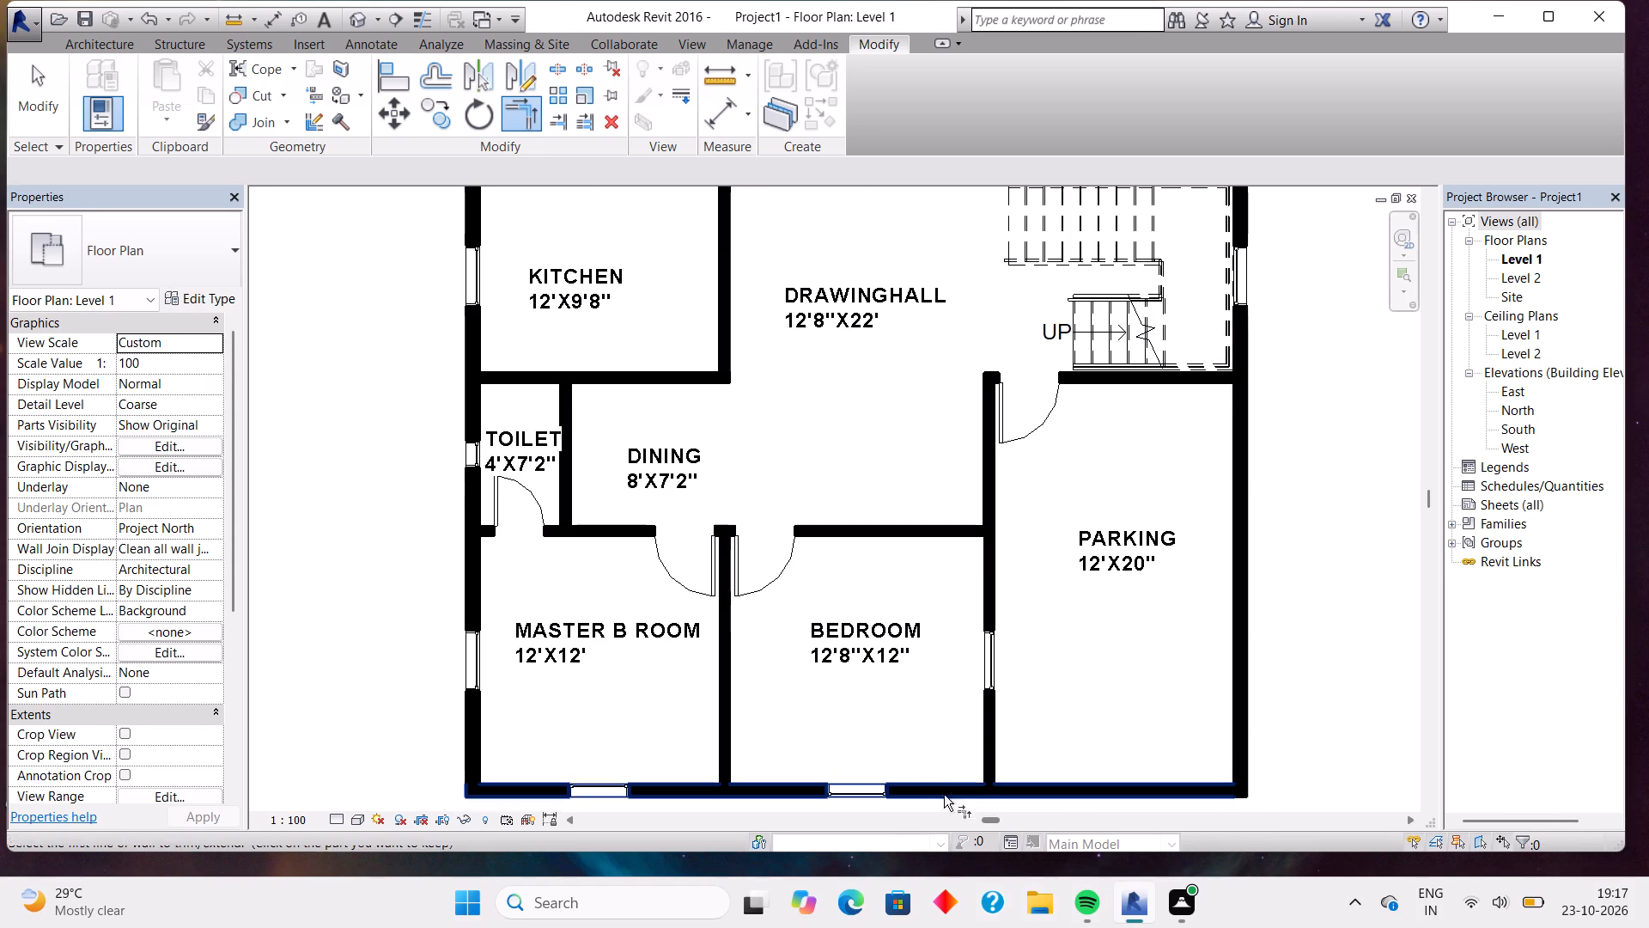
click(946, 782)
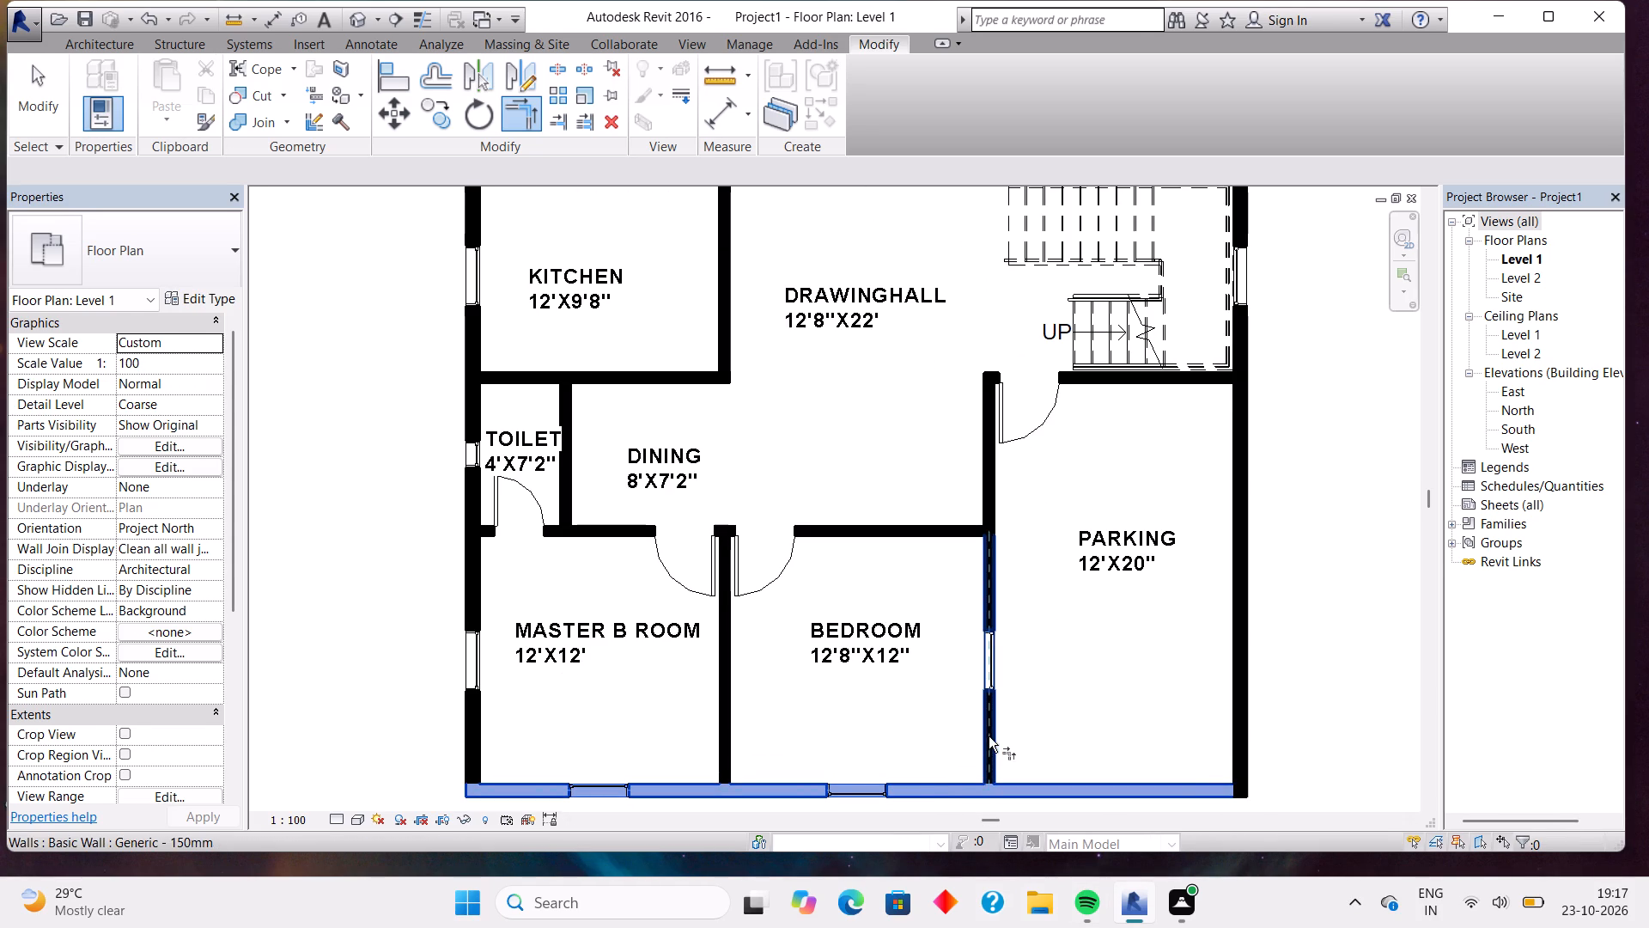
click(989, 735)
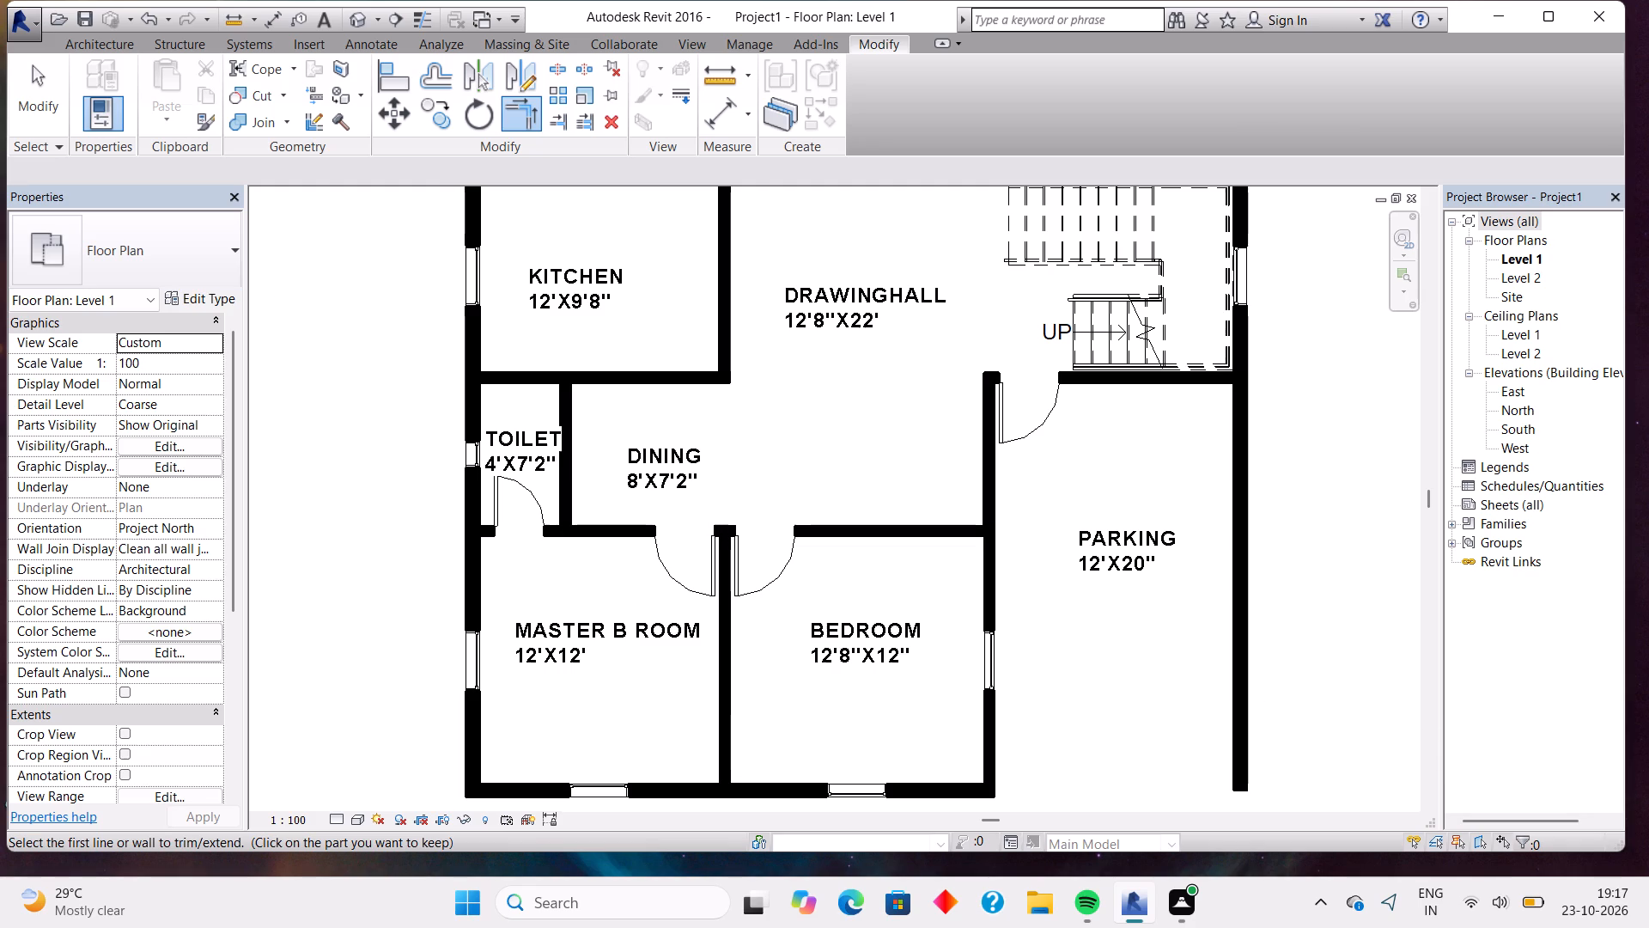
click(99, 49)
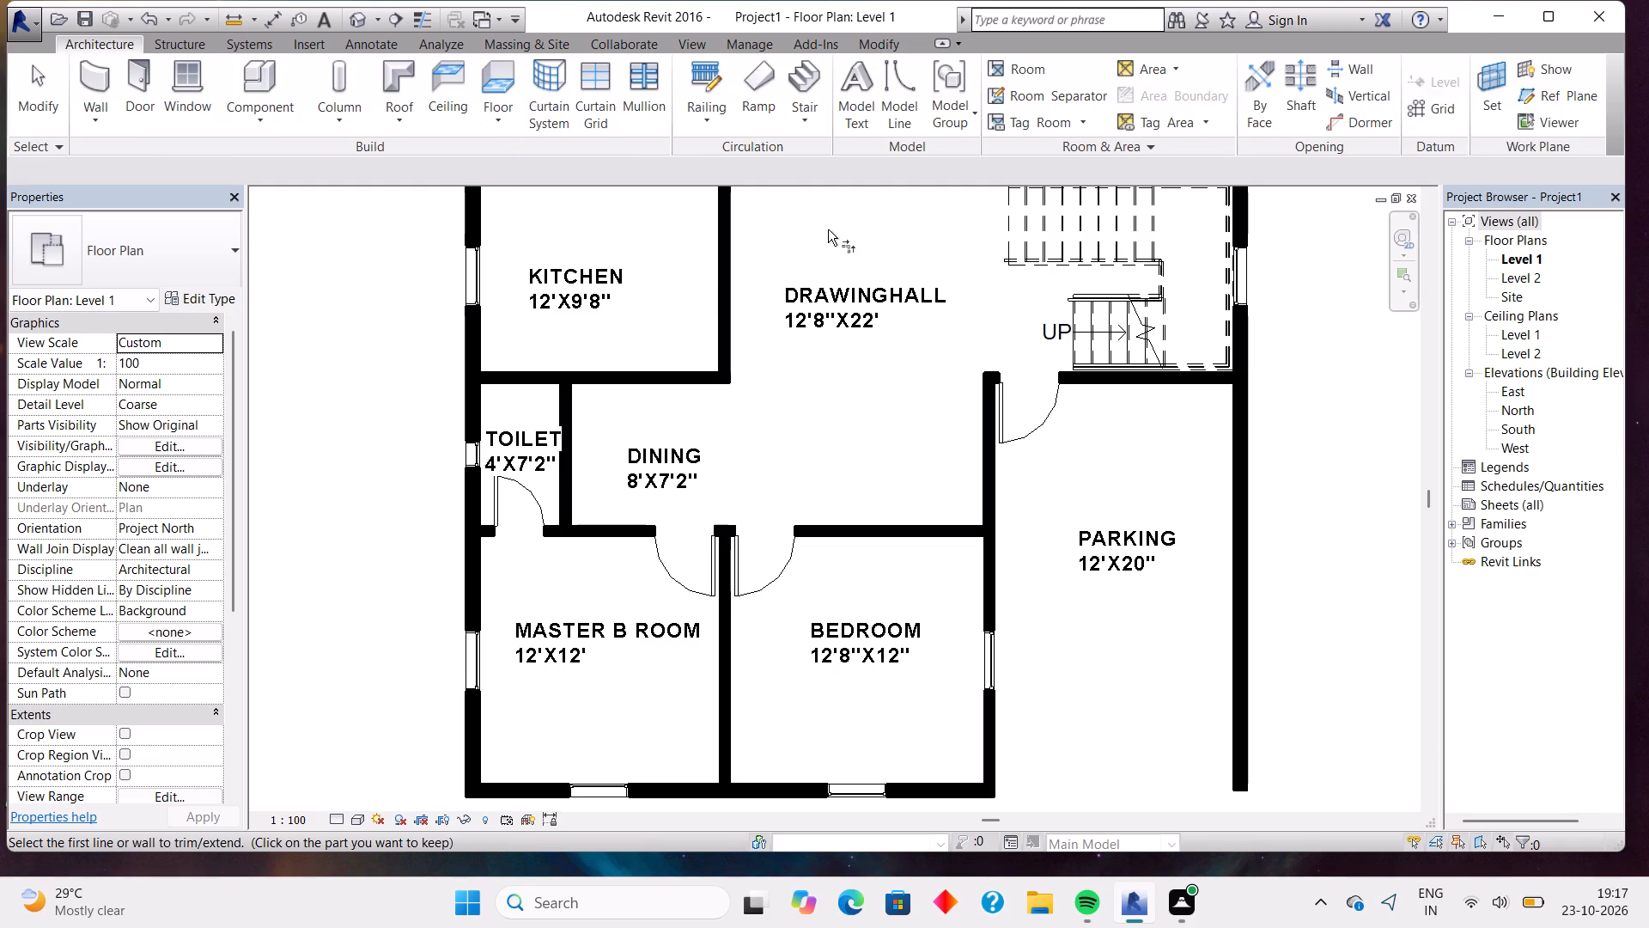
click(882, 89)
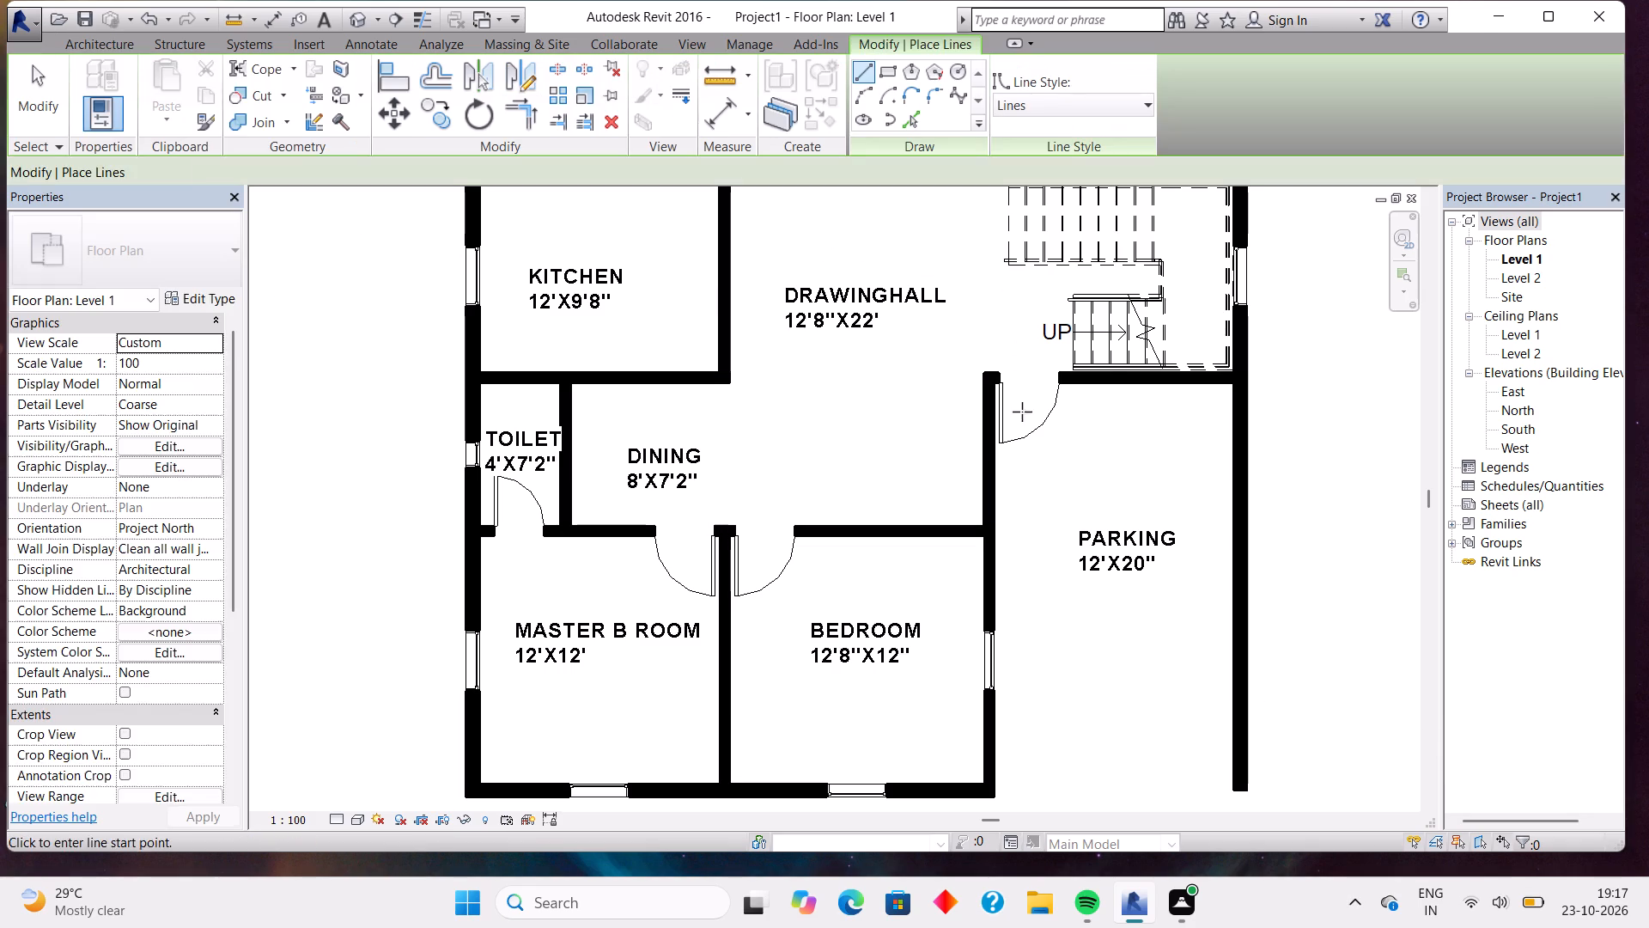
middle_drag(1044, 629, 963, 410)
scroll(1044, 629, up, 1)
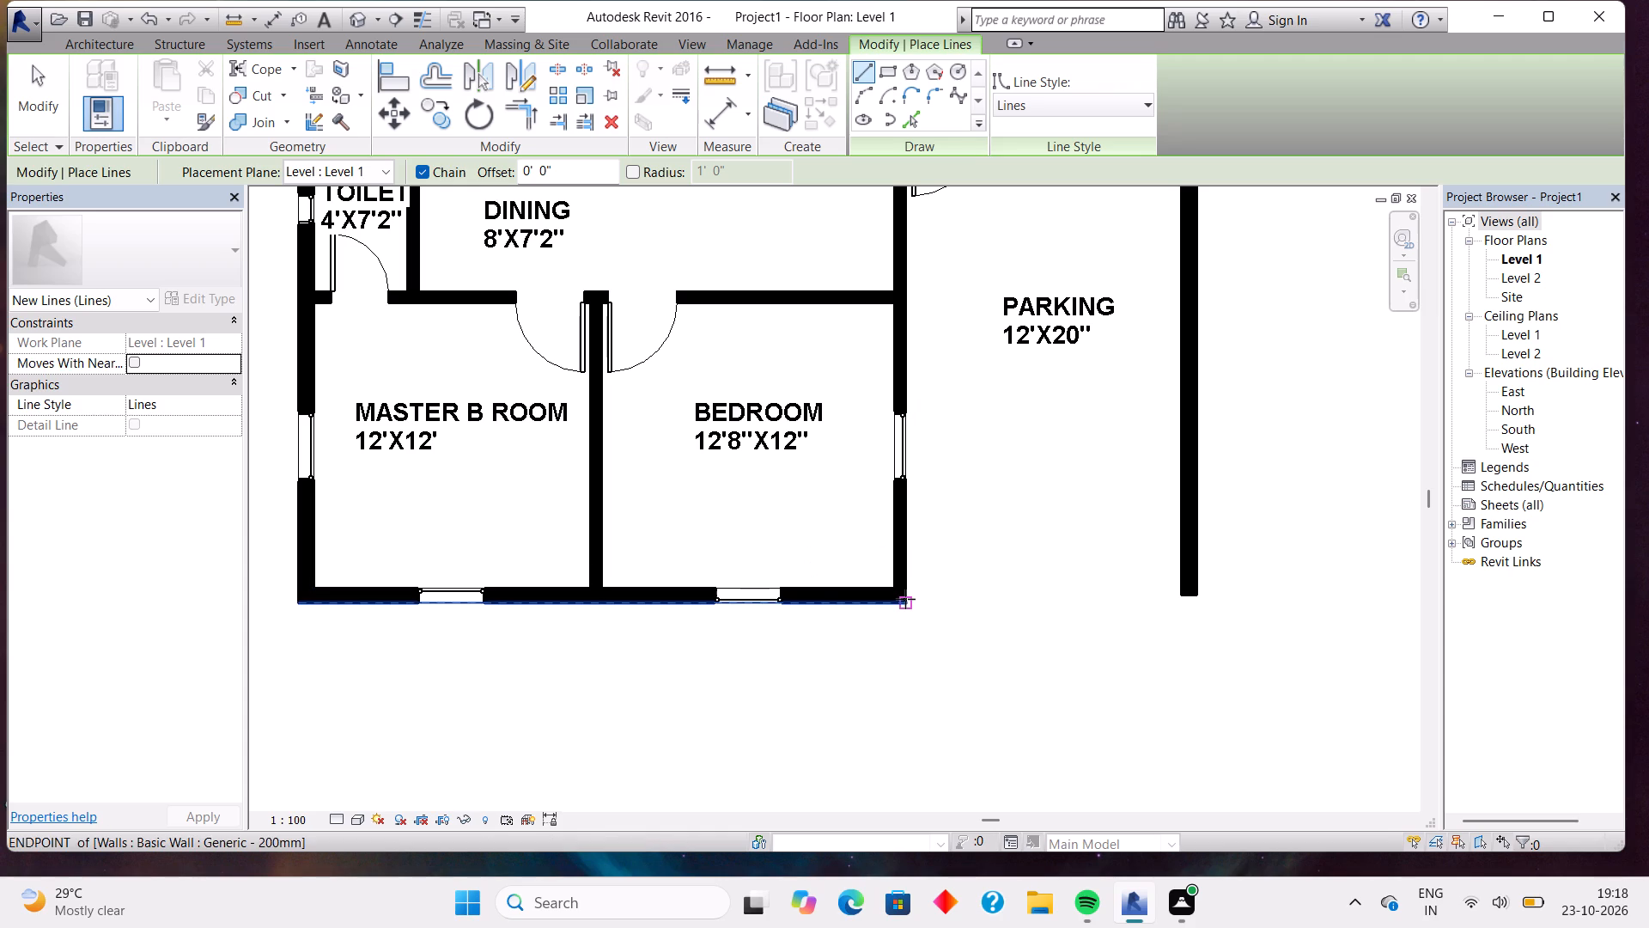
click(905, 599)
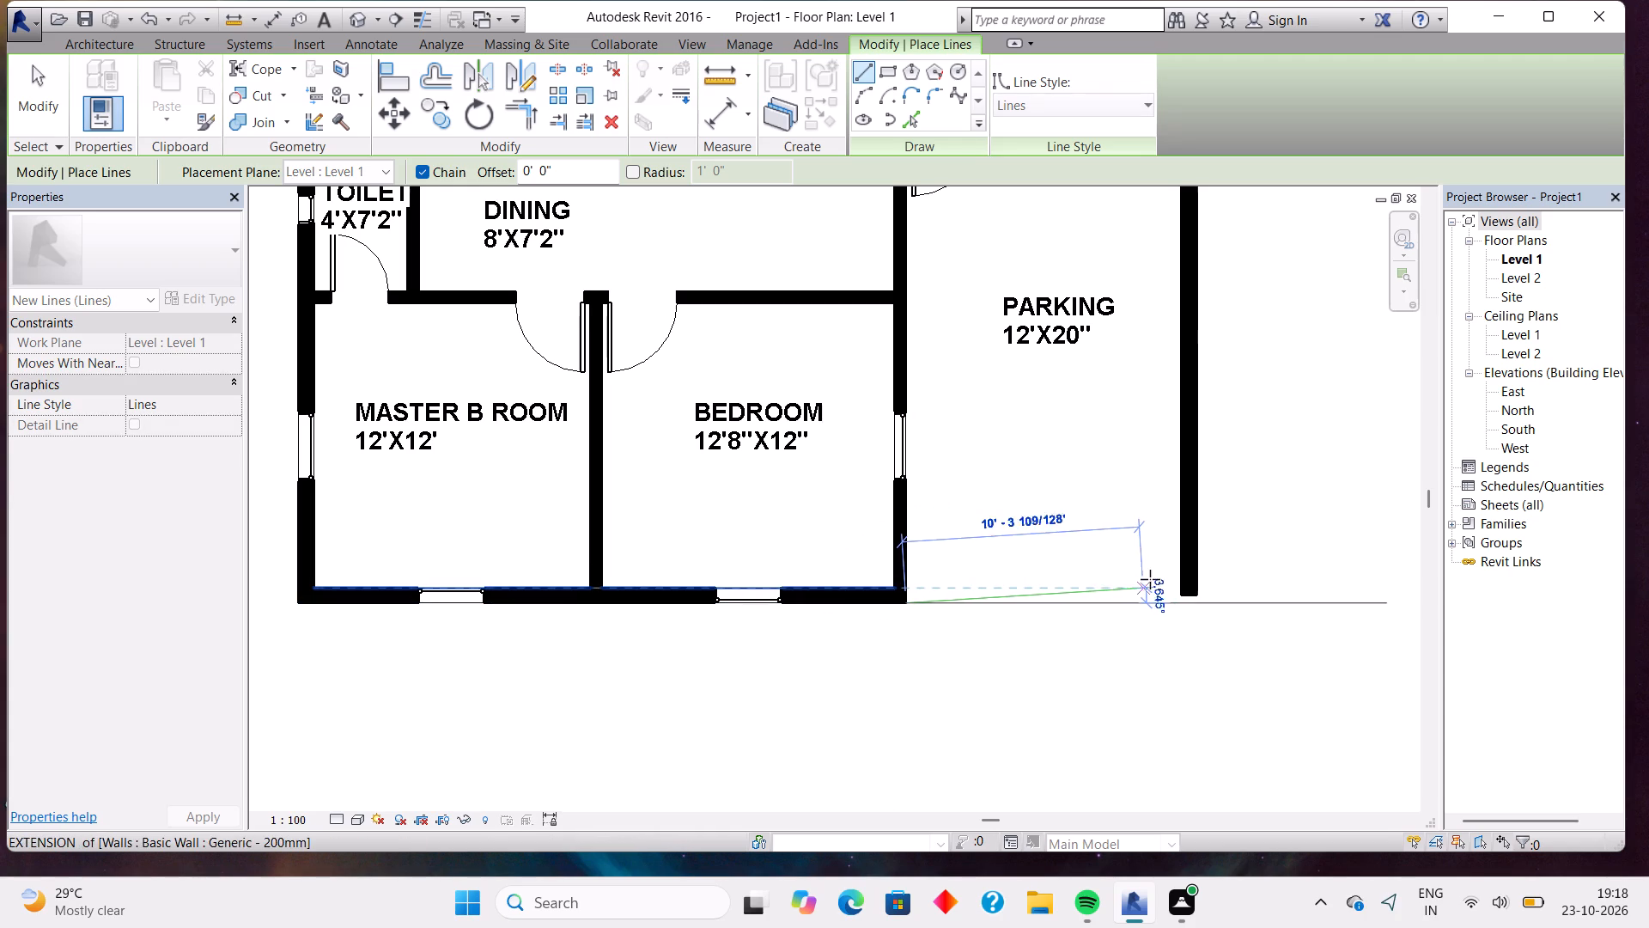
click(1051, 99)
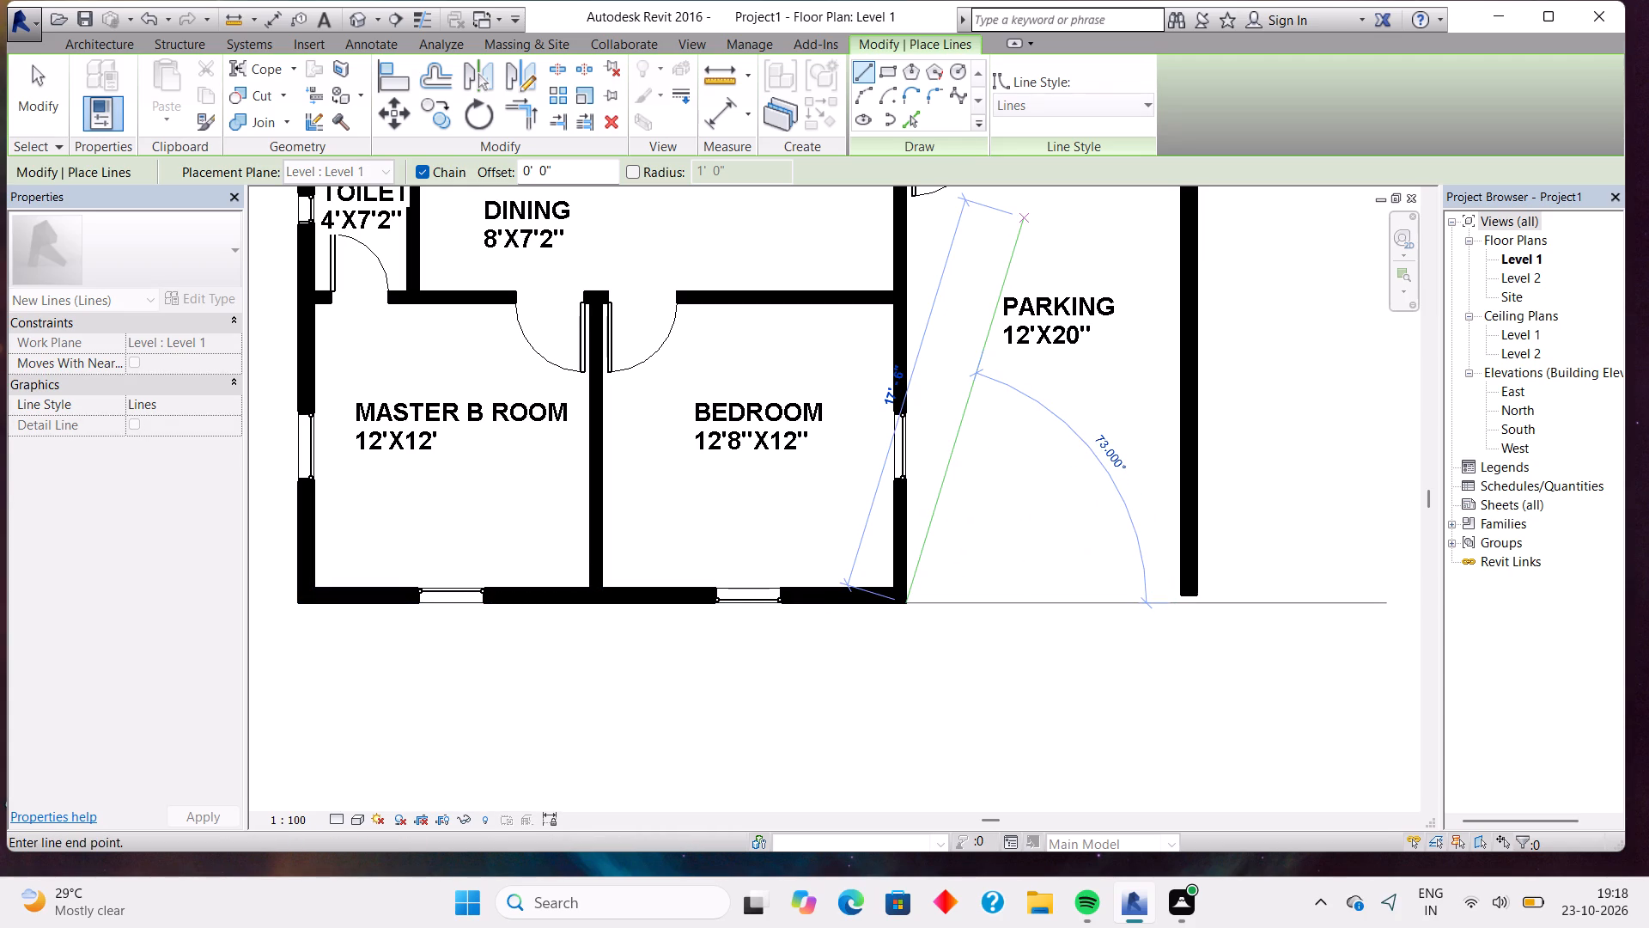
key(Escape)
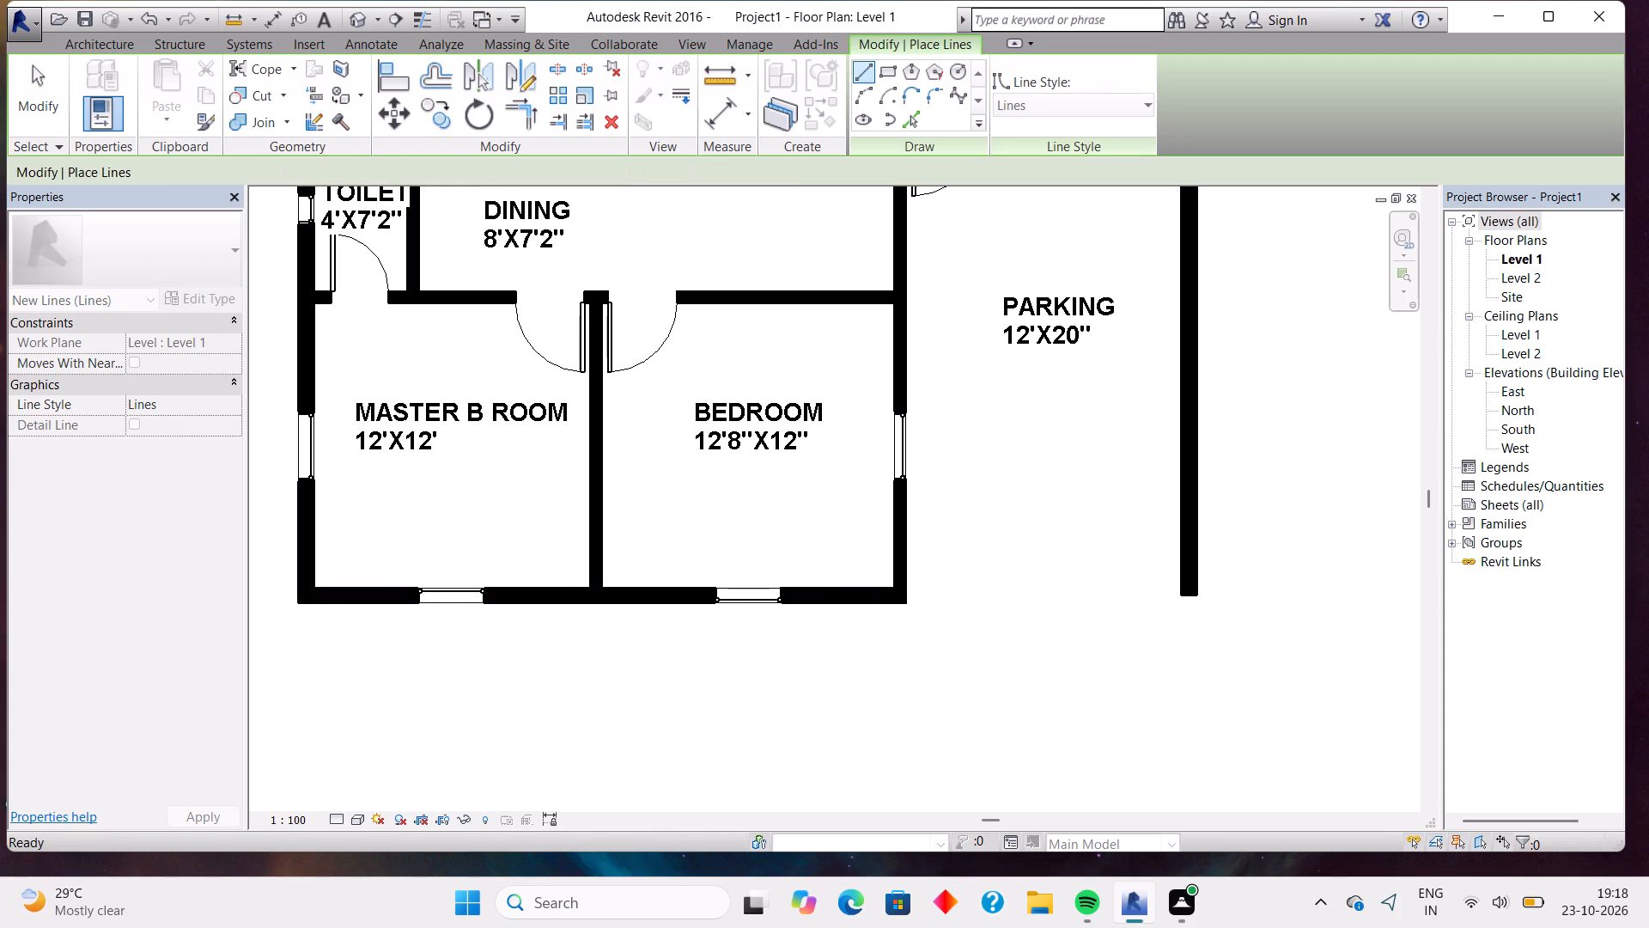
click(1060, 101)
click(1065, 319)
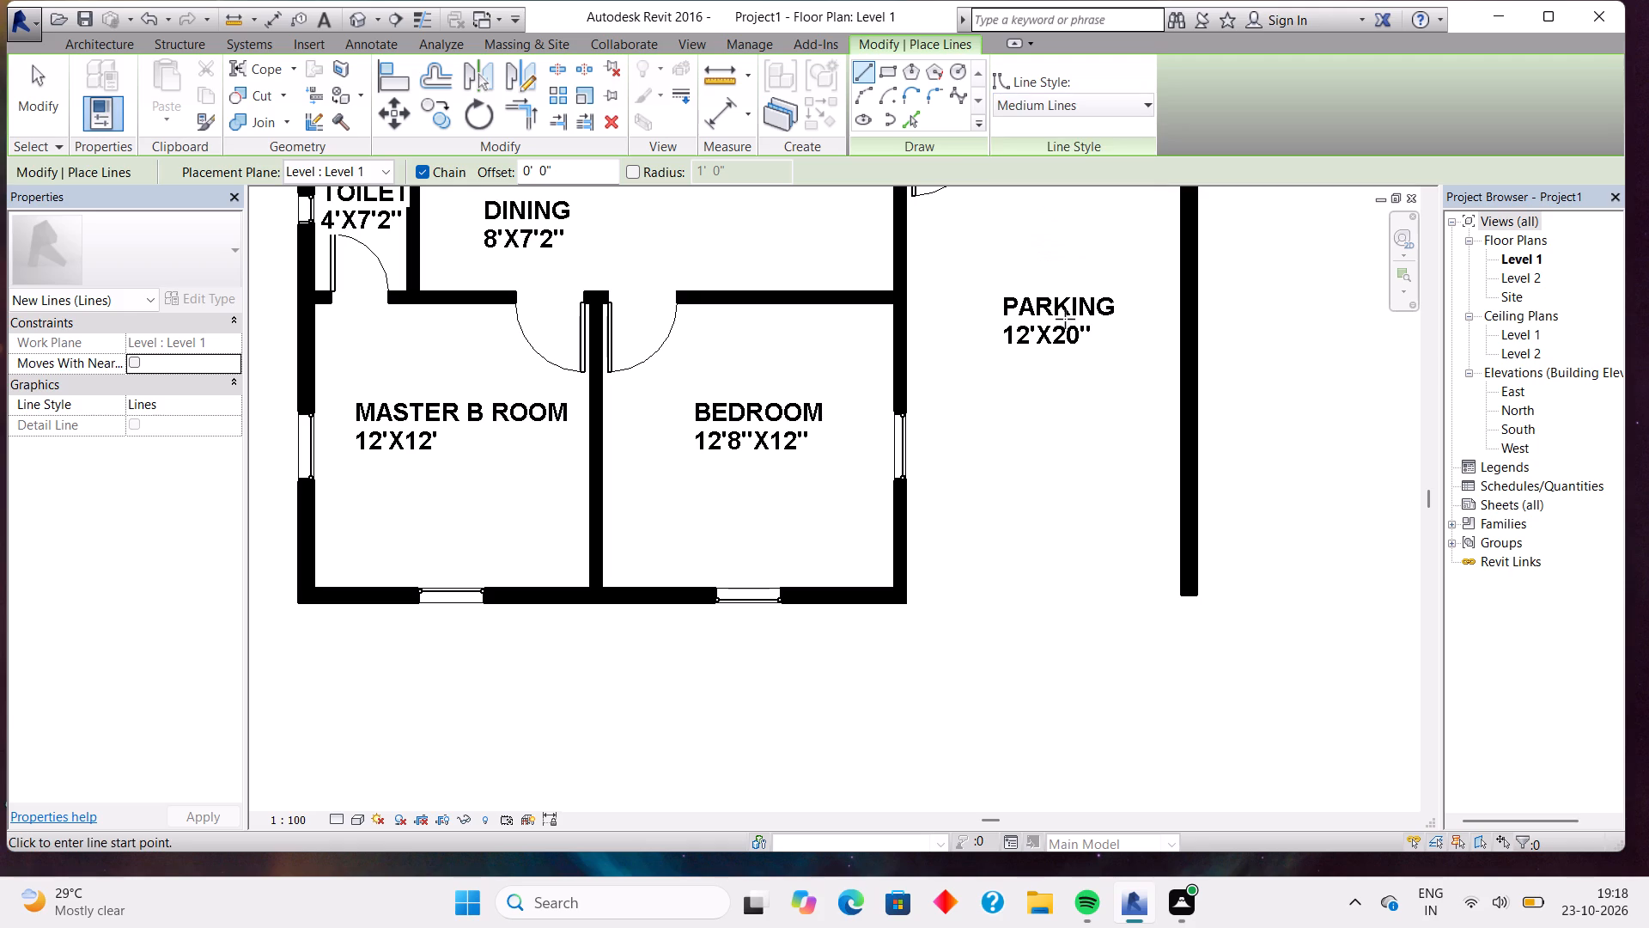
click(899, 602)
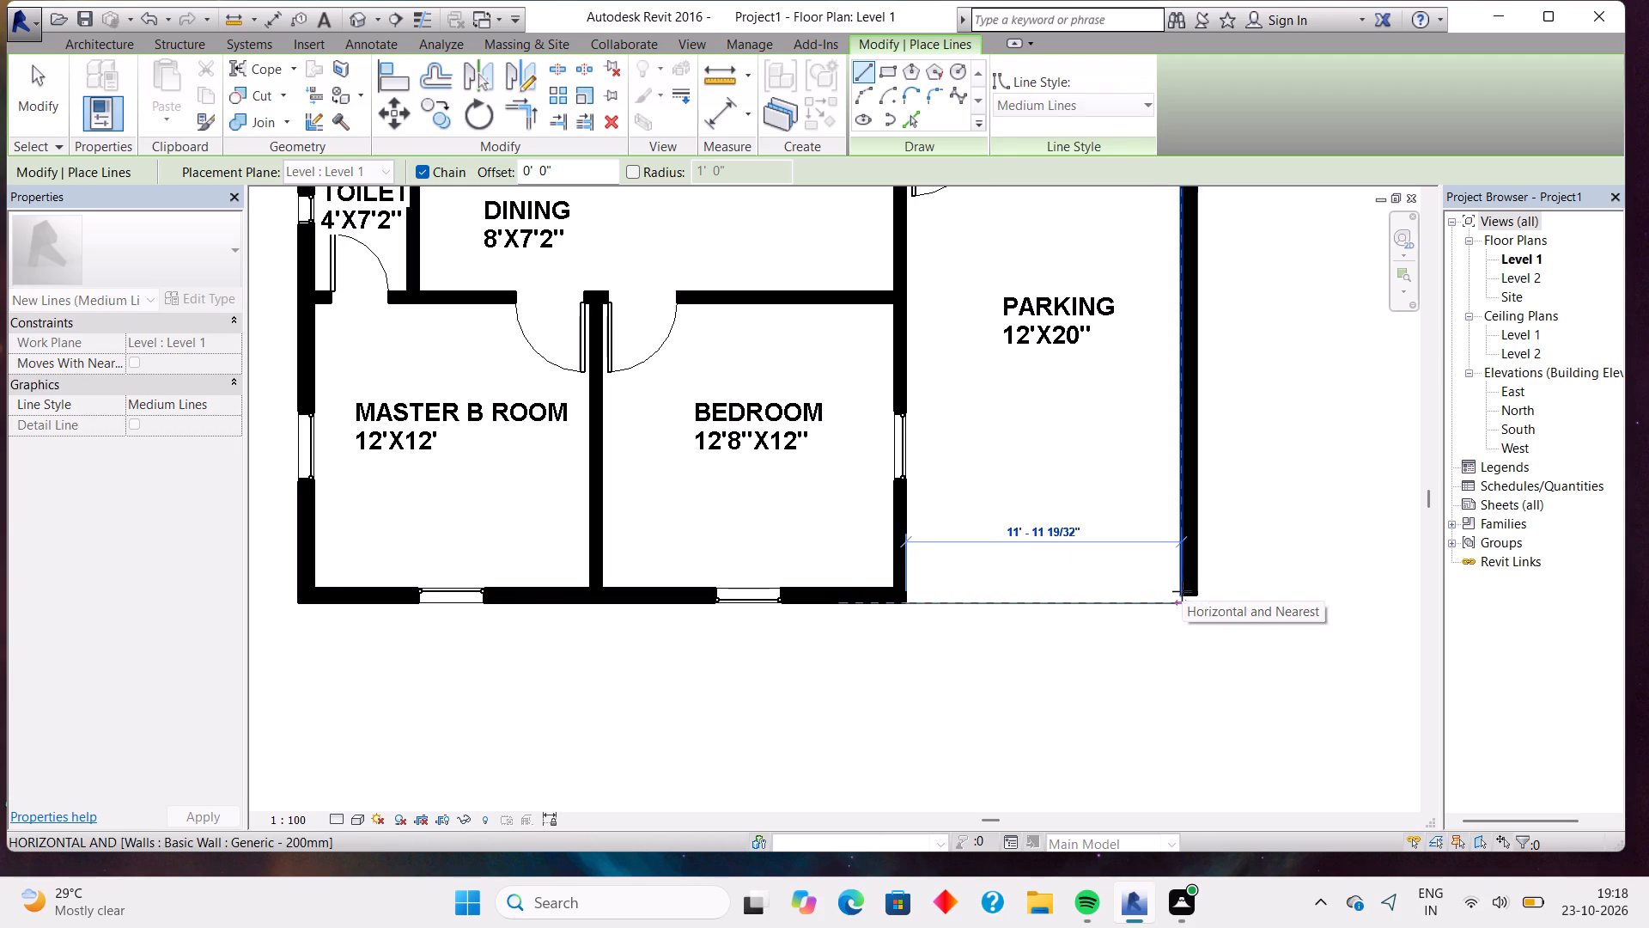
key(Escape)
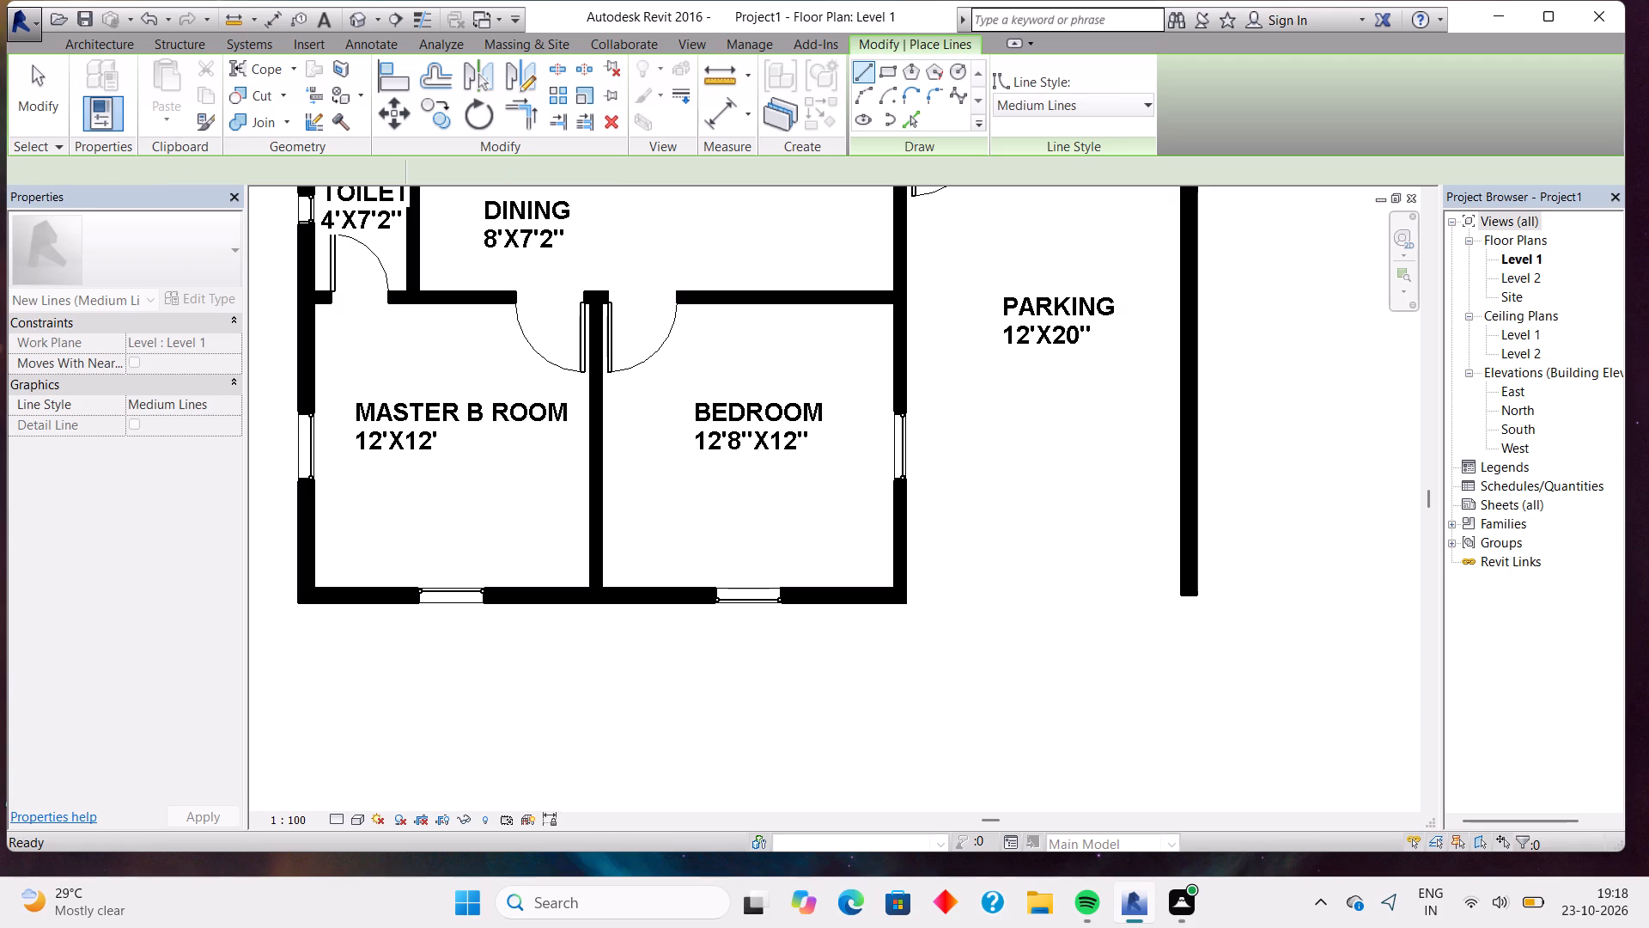
Draw a horizontal Thin Lines model line across the PARKING area's open south side, from the bedroom wall corner to the east exterior wall.
click(1053, 101)
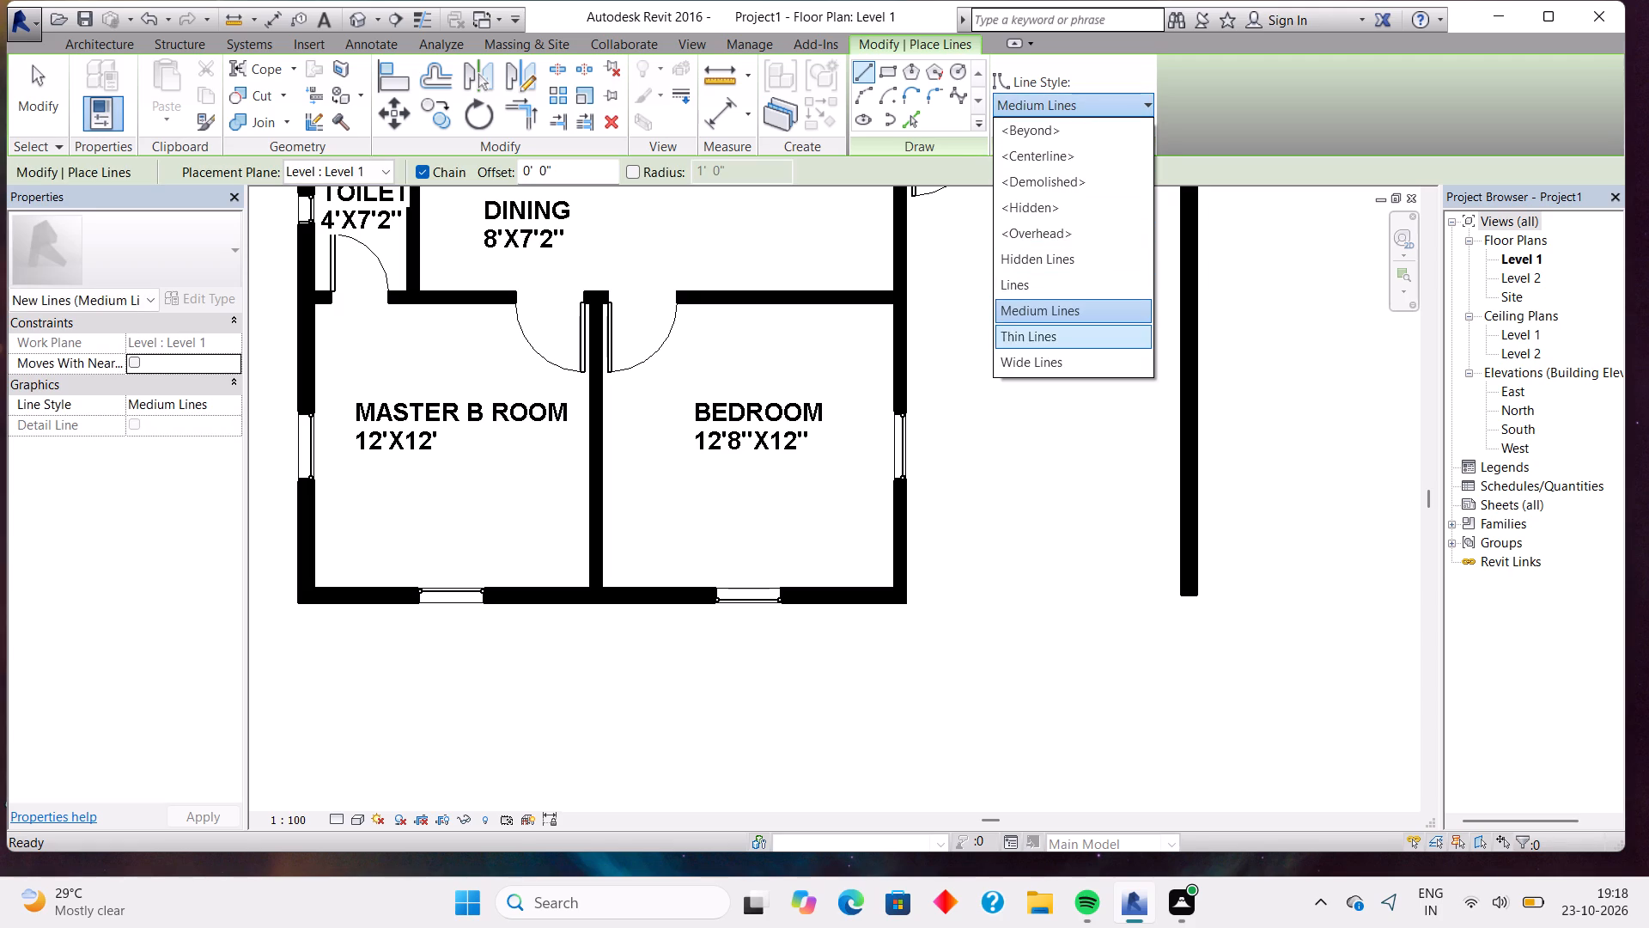
click(1066, 334)
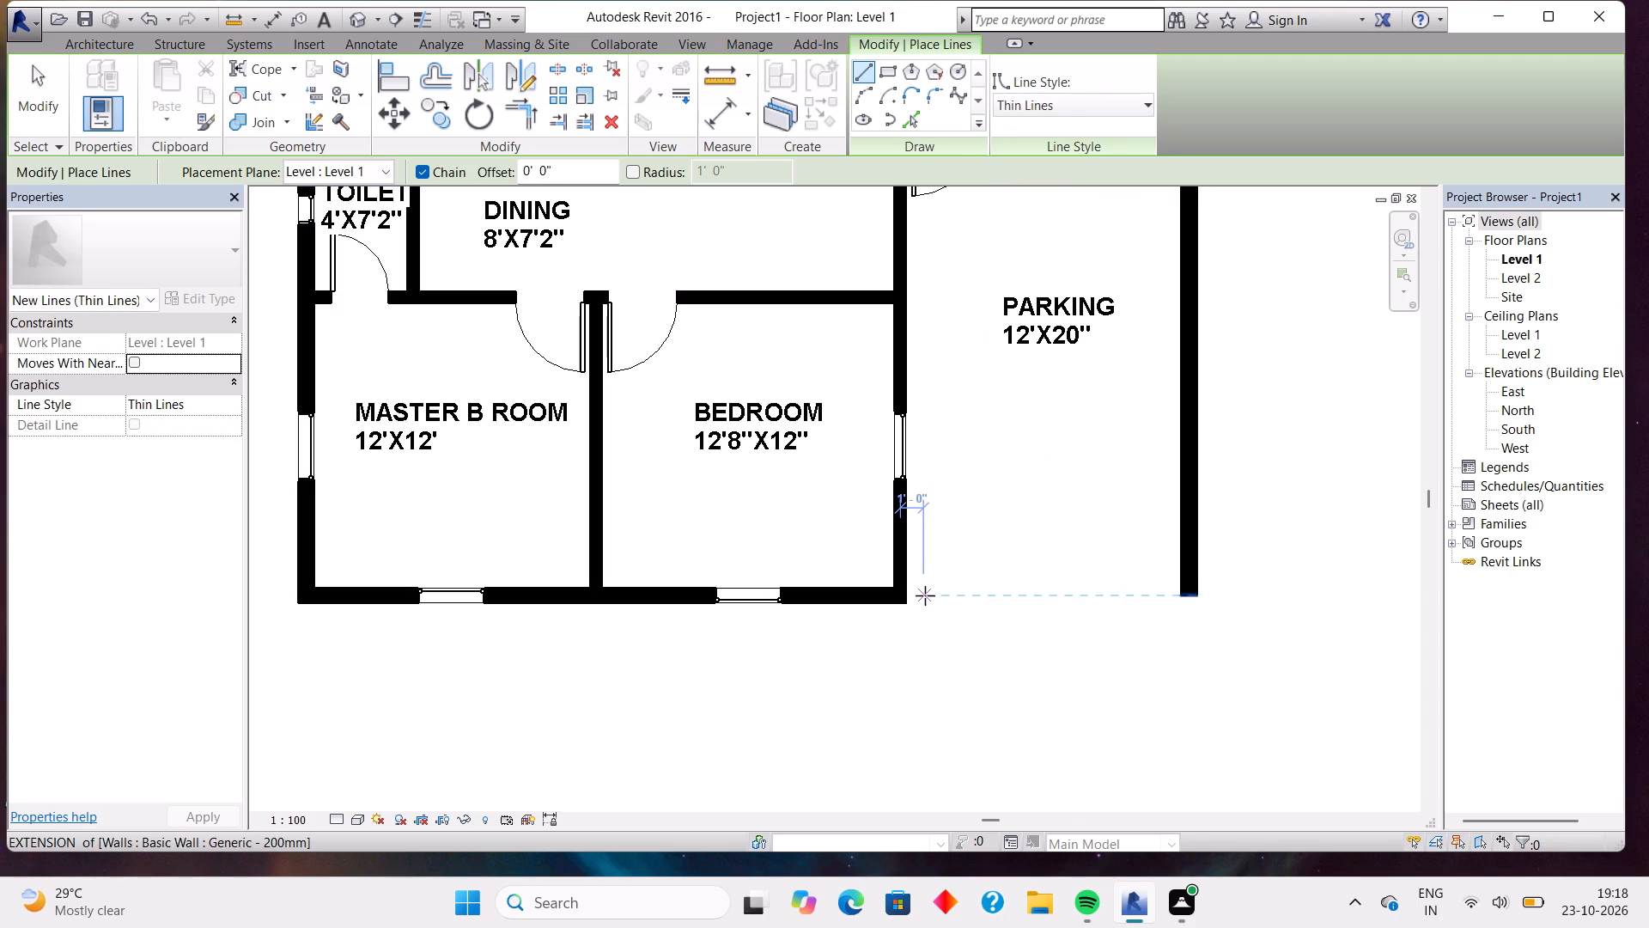
click(916, 600)
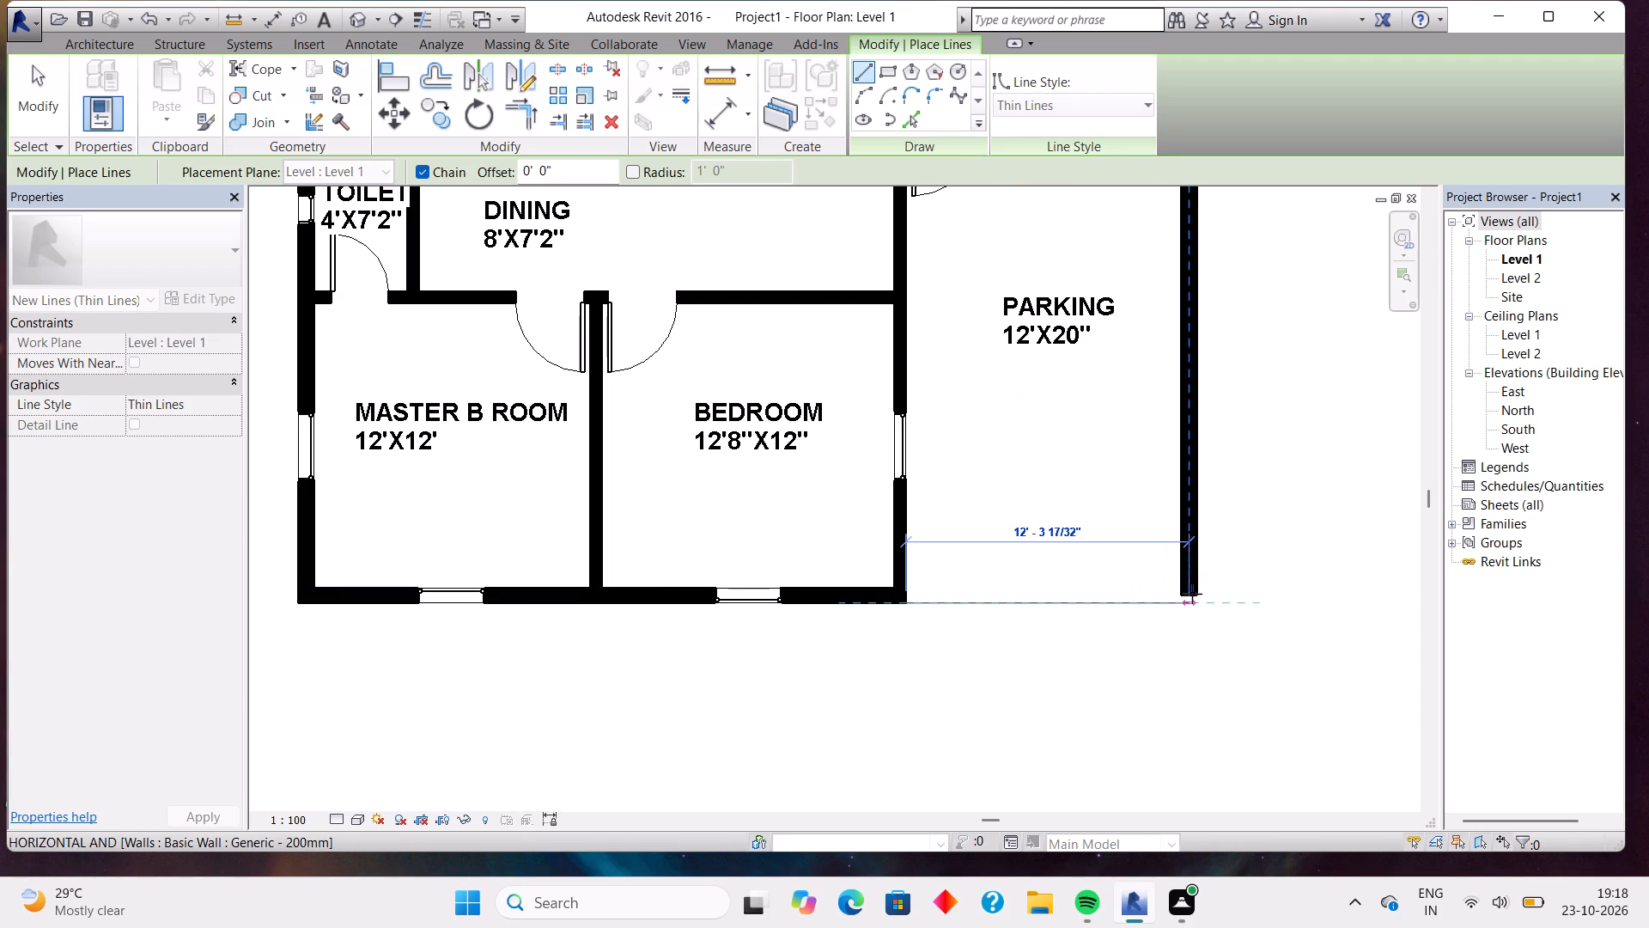
key(Escape)
click(904, 597)
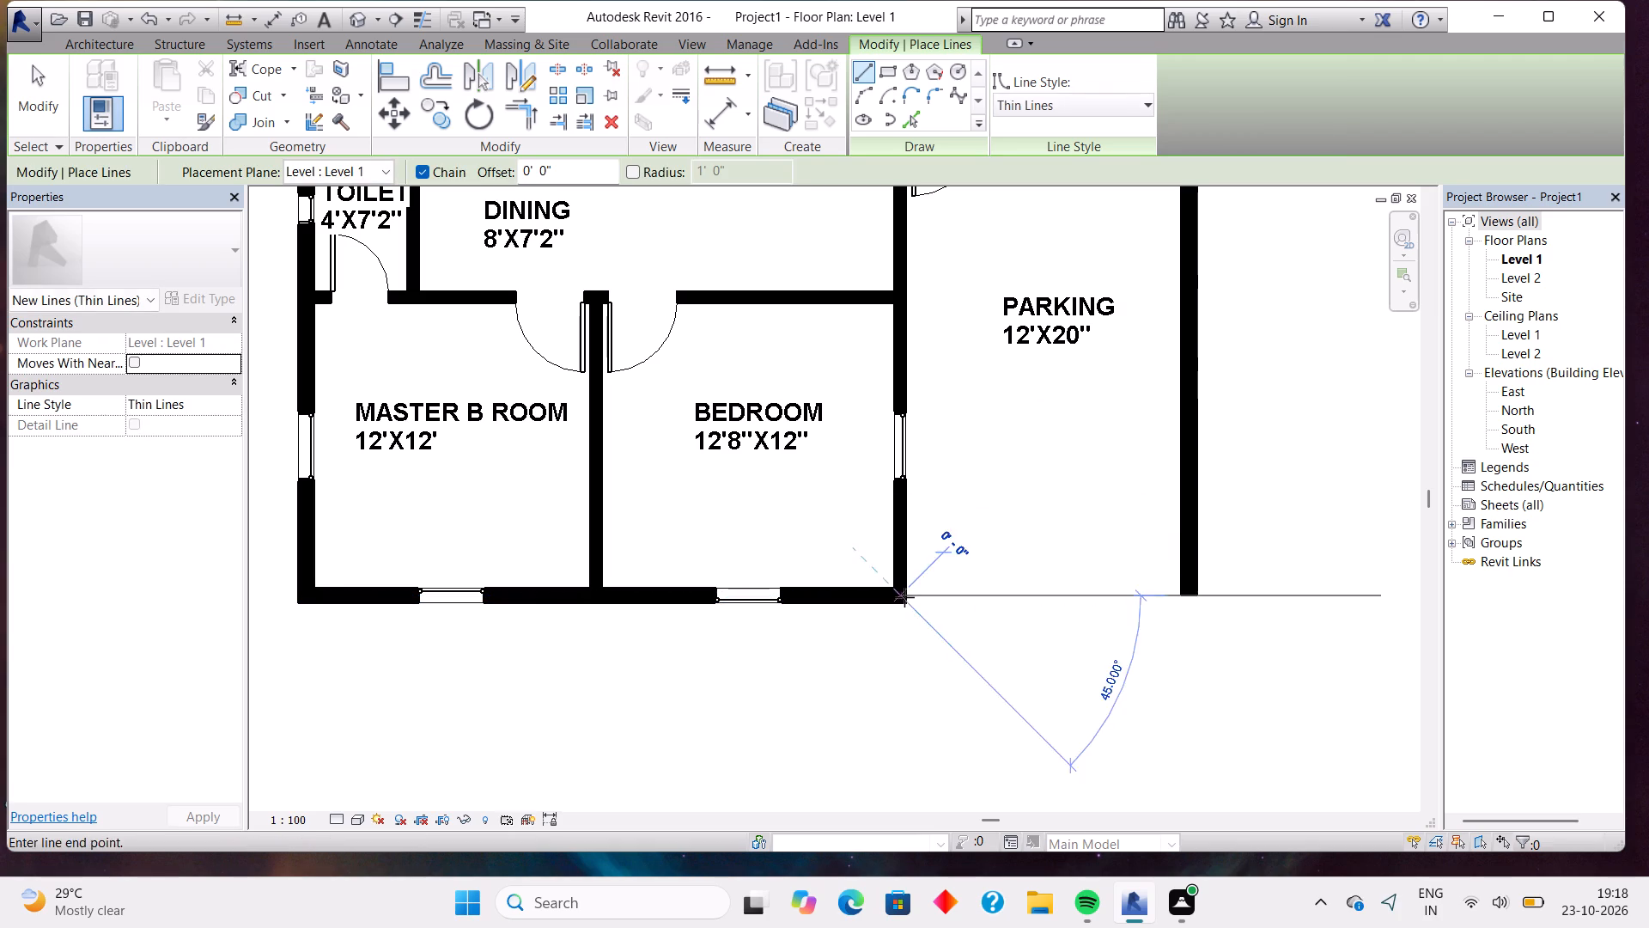
click(1177, 595)
key(Escape)
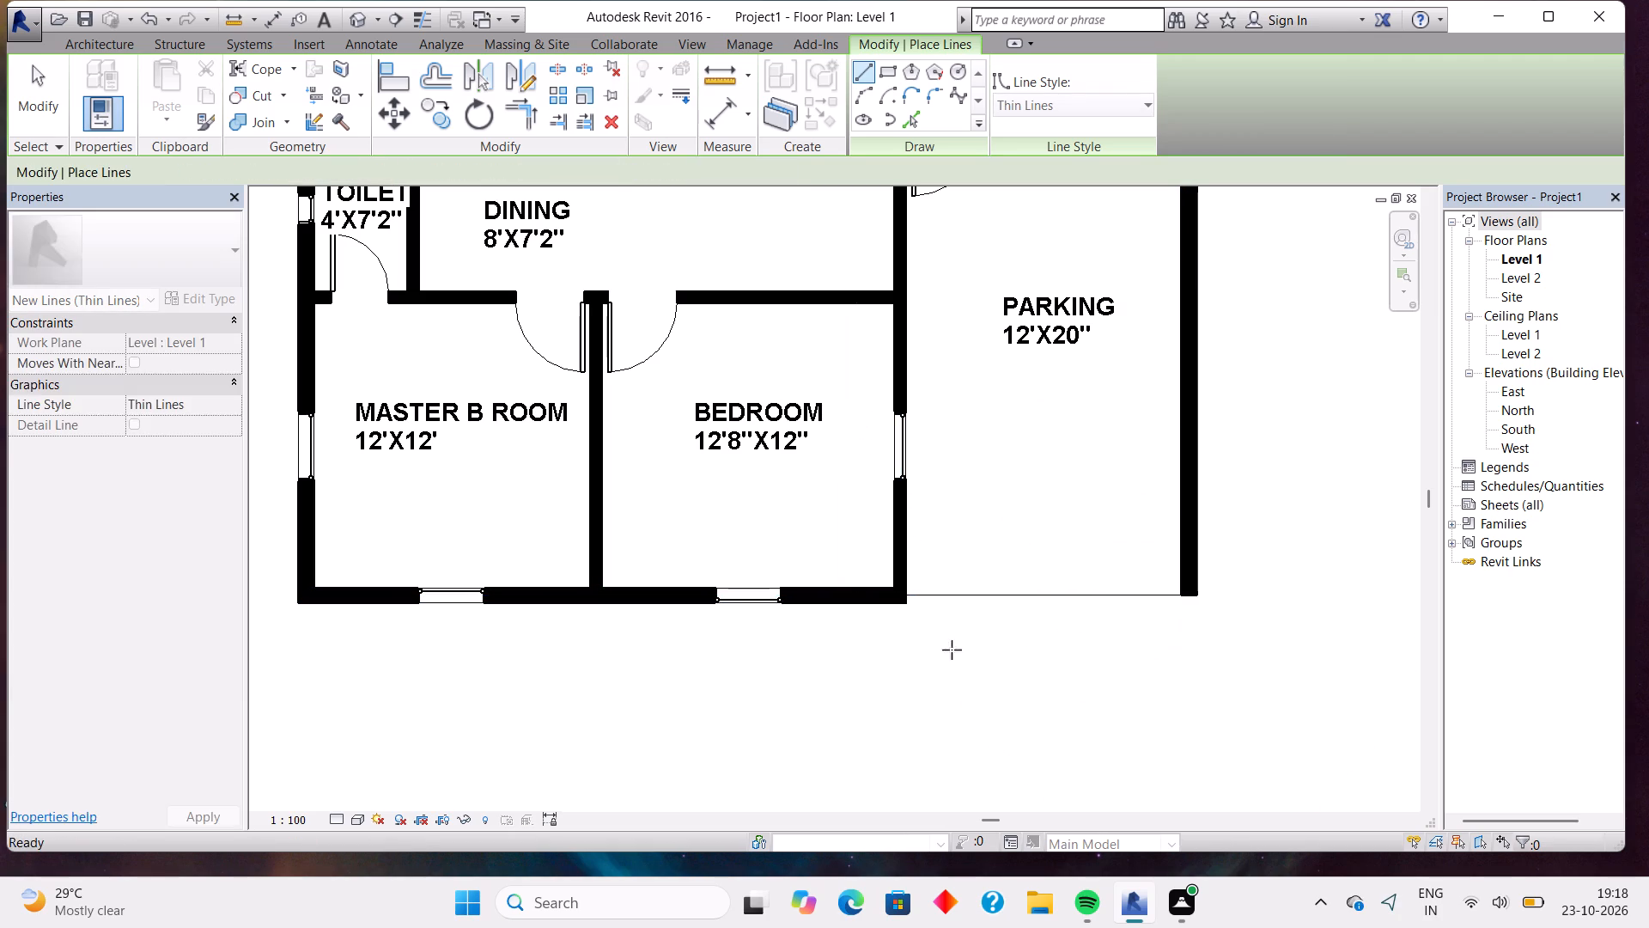
Examine the whole Level 1 floor plan around the new parking line and end line placement.
scroll(964, 638, down, 4)
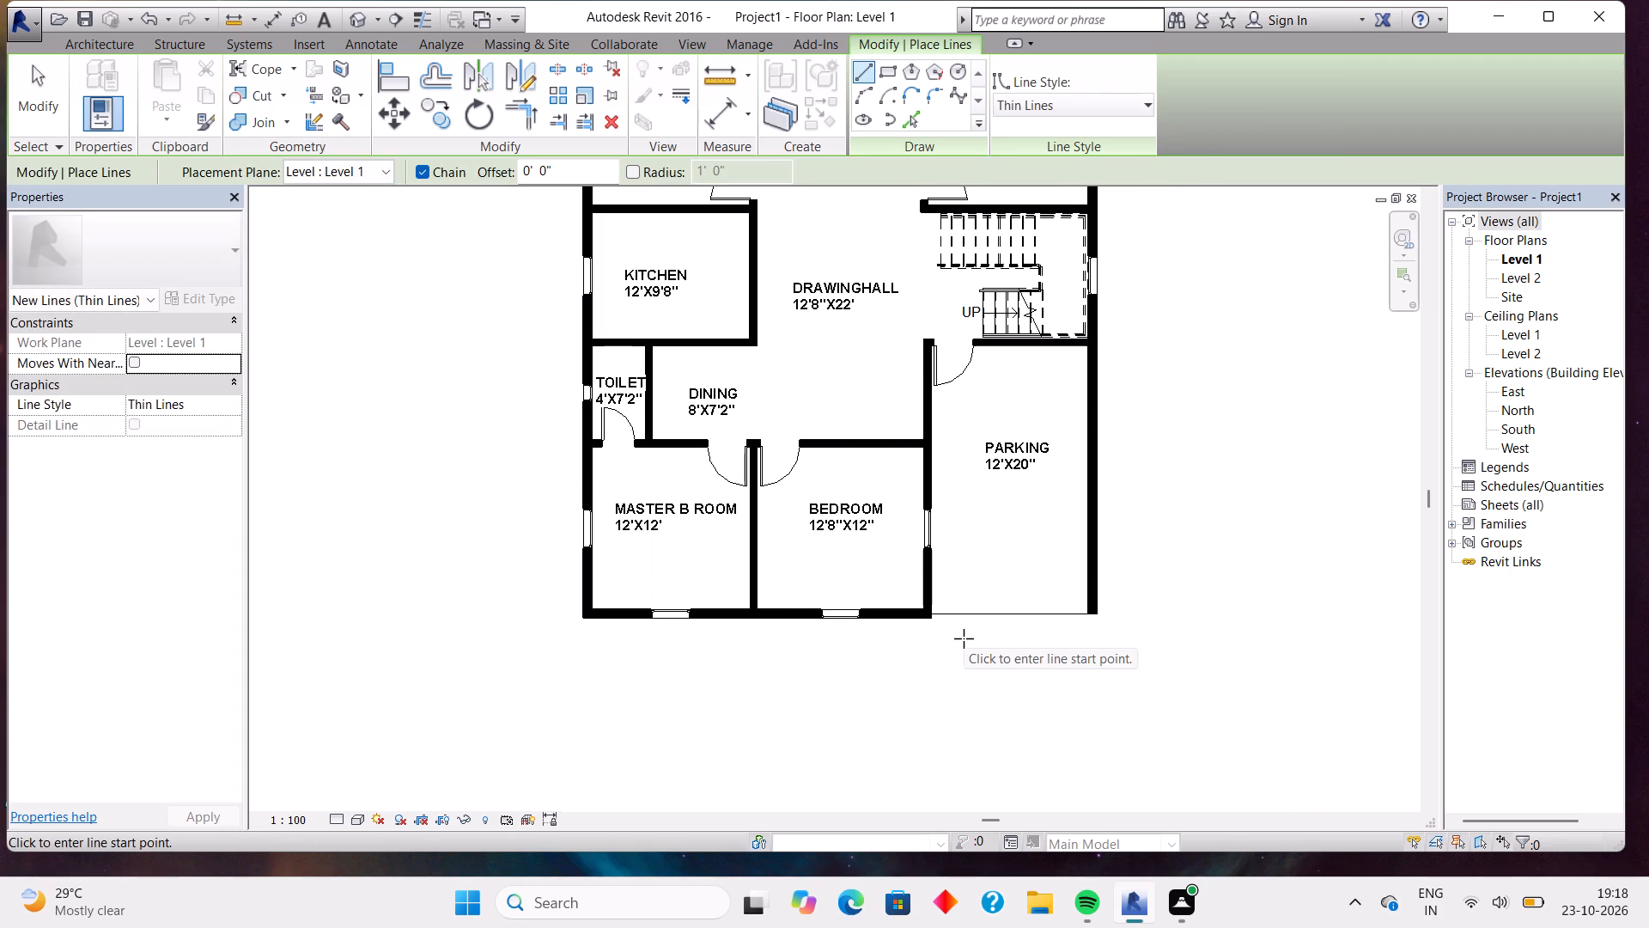
scroll(990, 508, down, 2)
scroll(990, 508, up, 3)
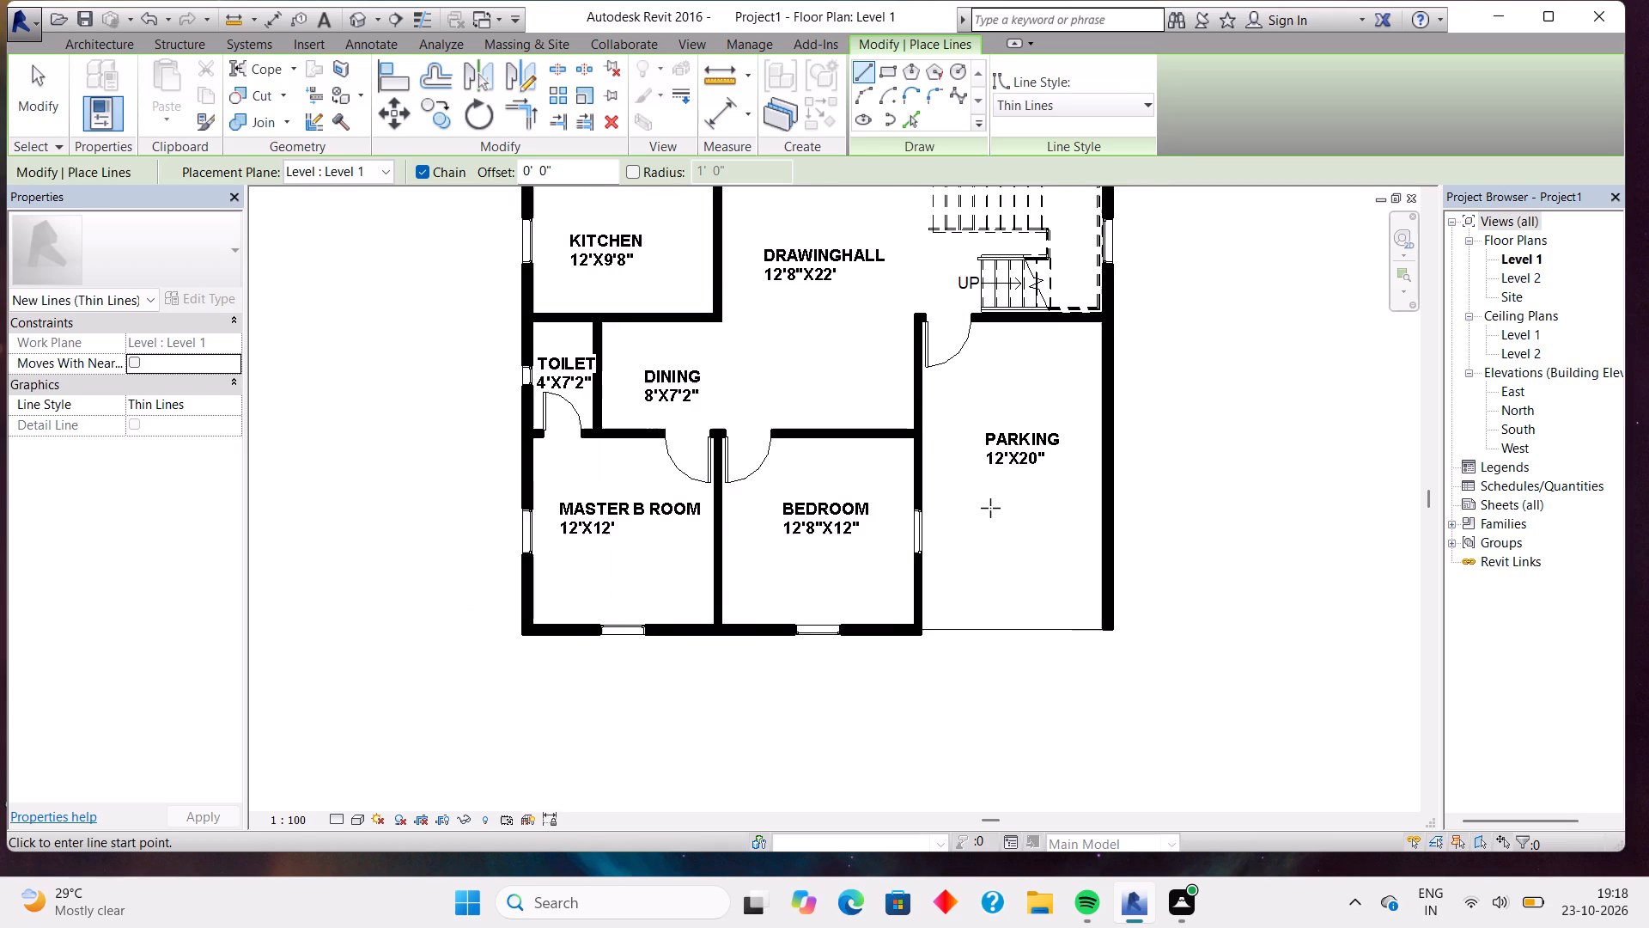
scroll(990, 508, up, 5)
scroll(990, 508, down, 8)
middle_drag(990, 508, 1032, 660)
scroll(1032, 660, up, 3)
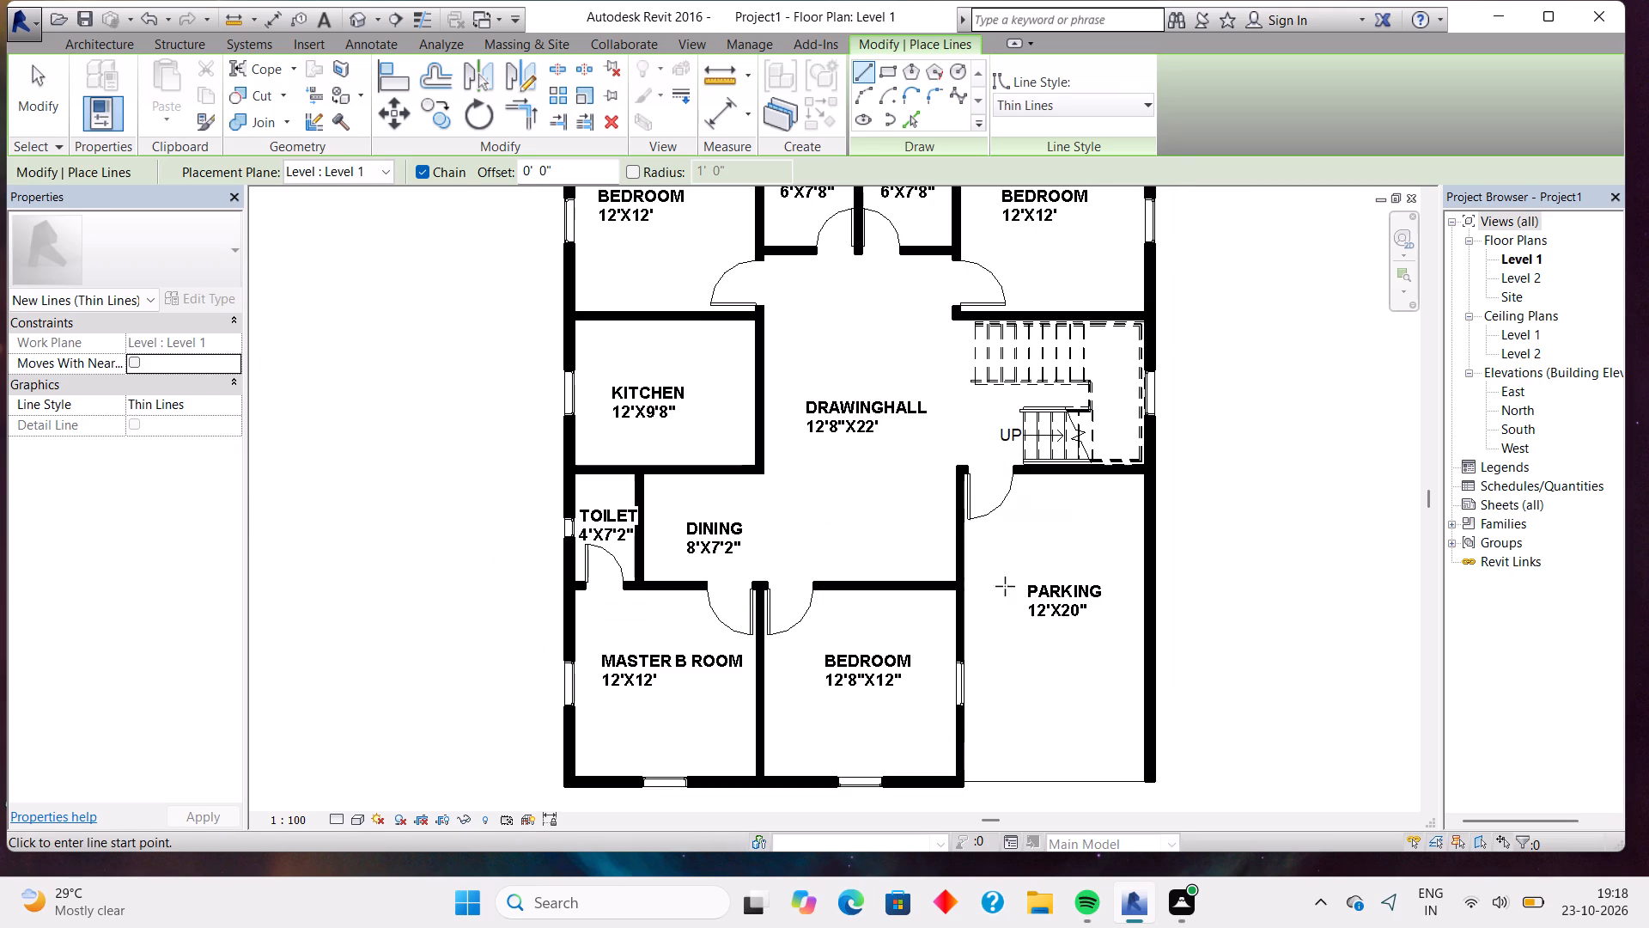
scroll(830, 461, down, 2)
middle_drag(831, 394, 831, 458)
scroll(831, 458, up, 1)
middle_drag(831, 458, 806, 430)
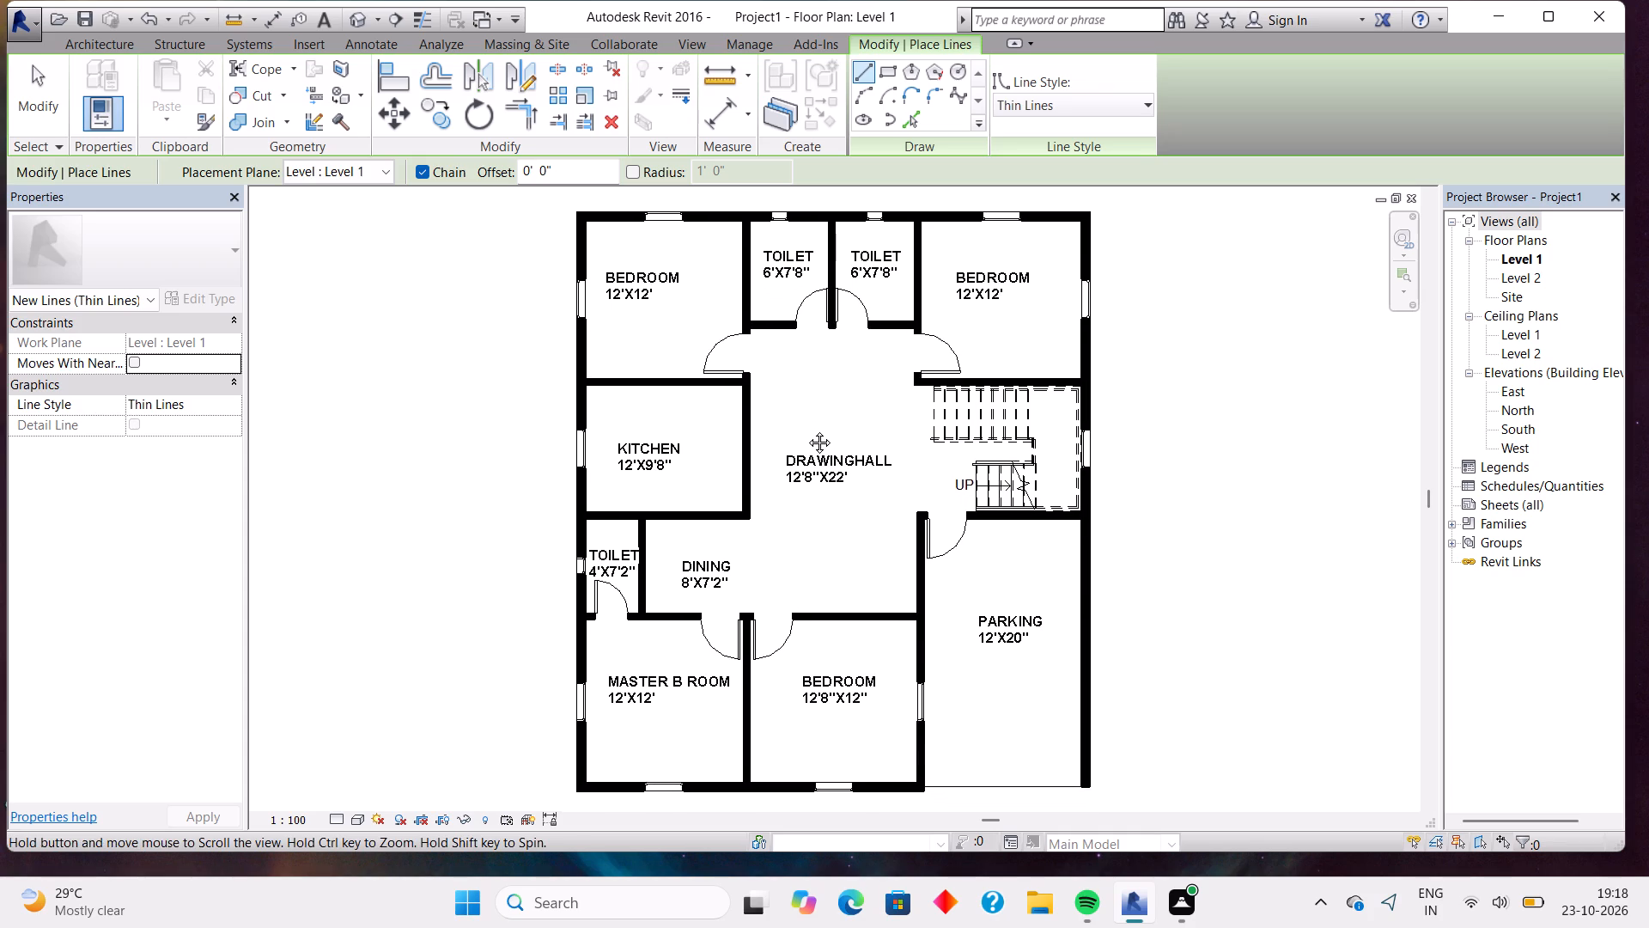
middle_drag(806, 430, 806, 428)
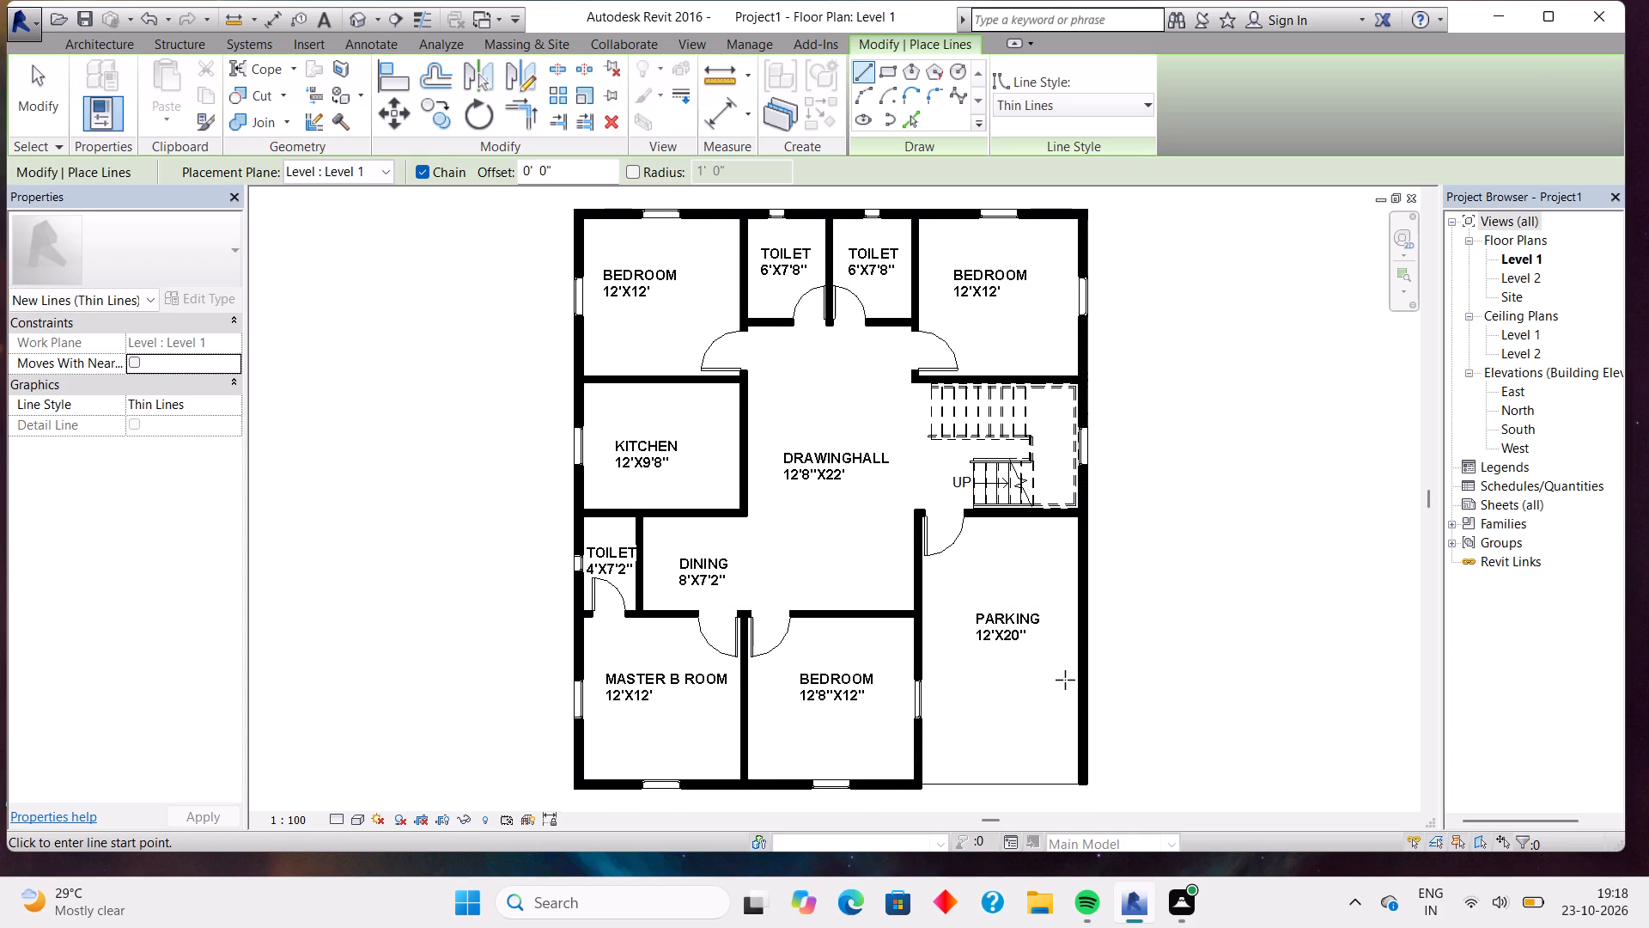
key(Escape)
key(Escape)
key(Escape)
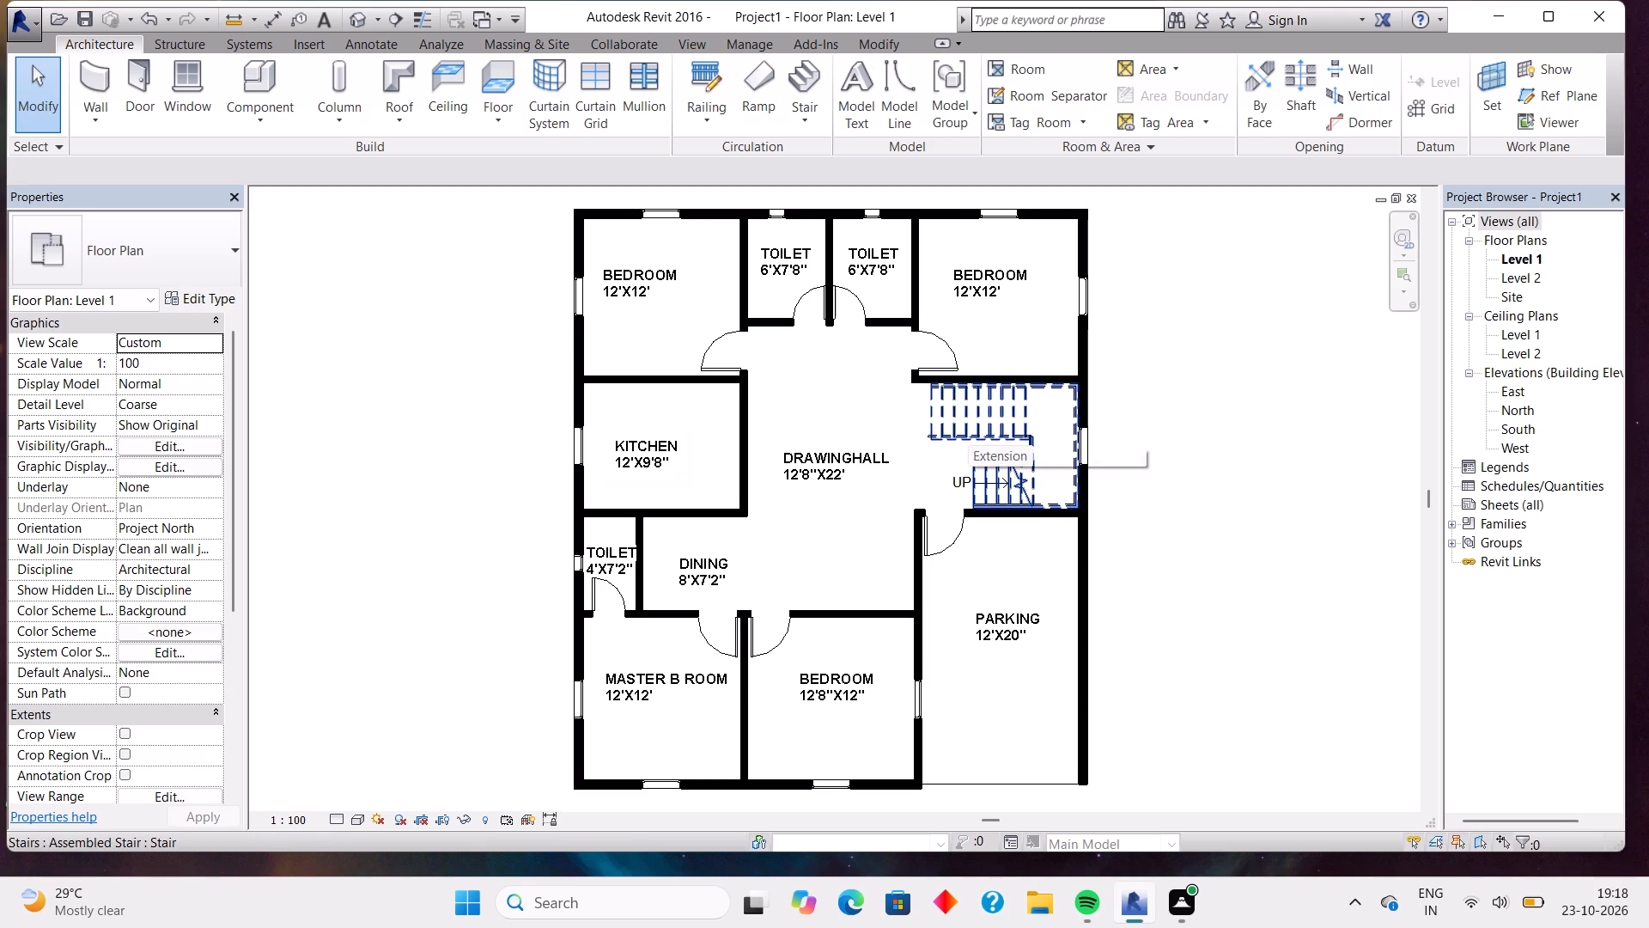
Save the project in Documents under the file name RED.
click(89, 20)
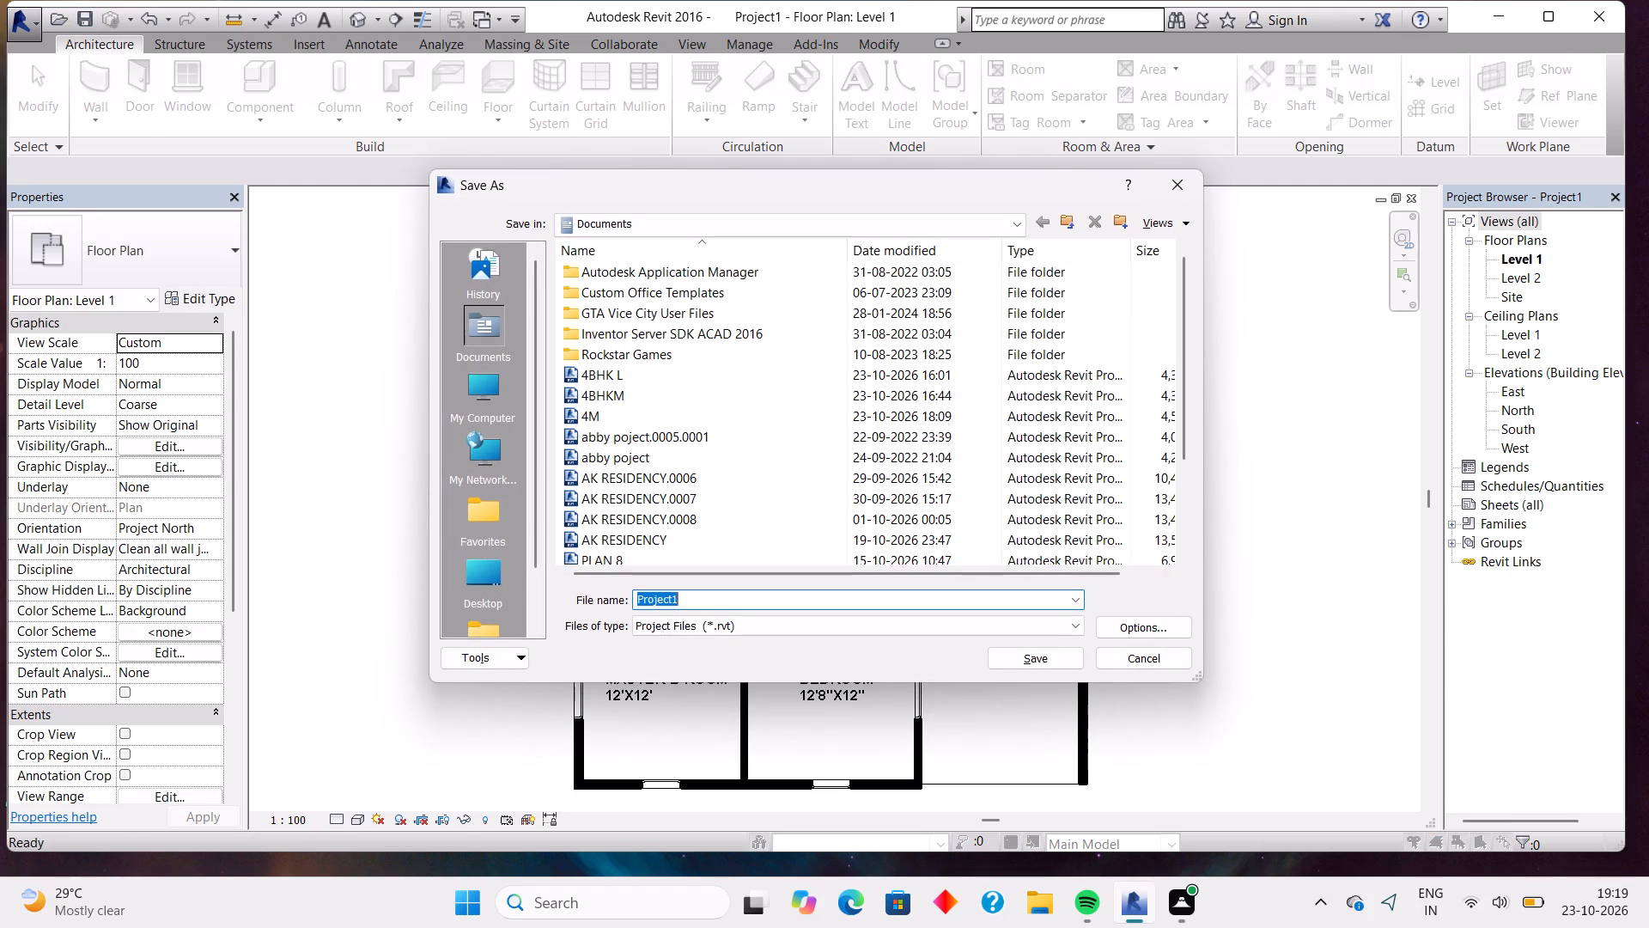
key(BackSpace)
text(REE)
key(BackSpace)
key(d)
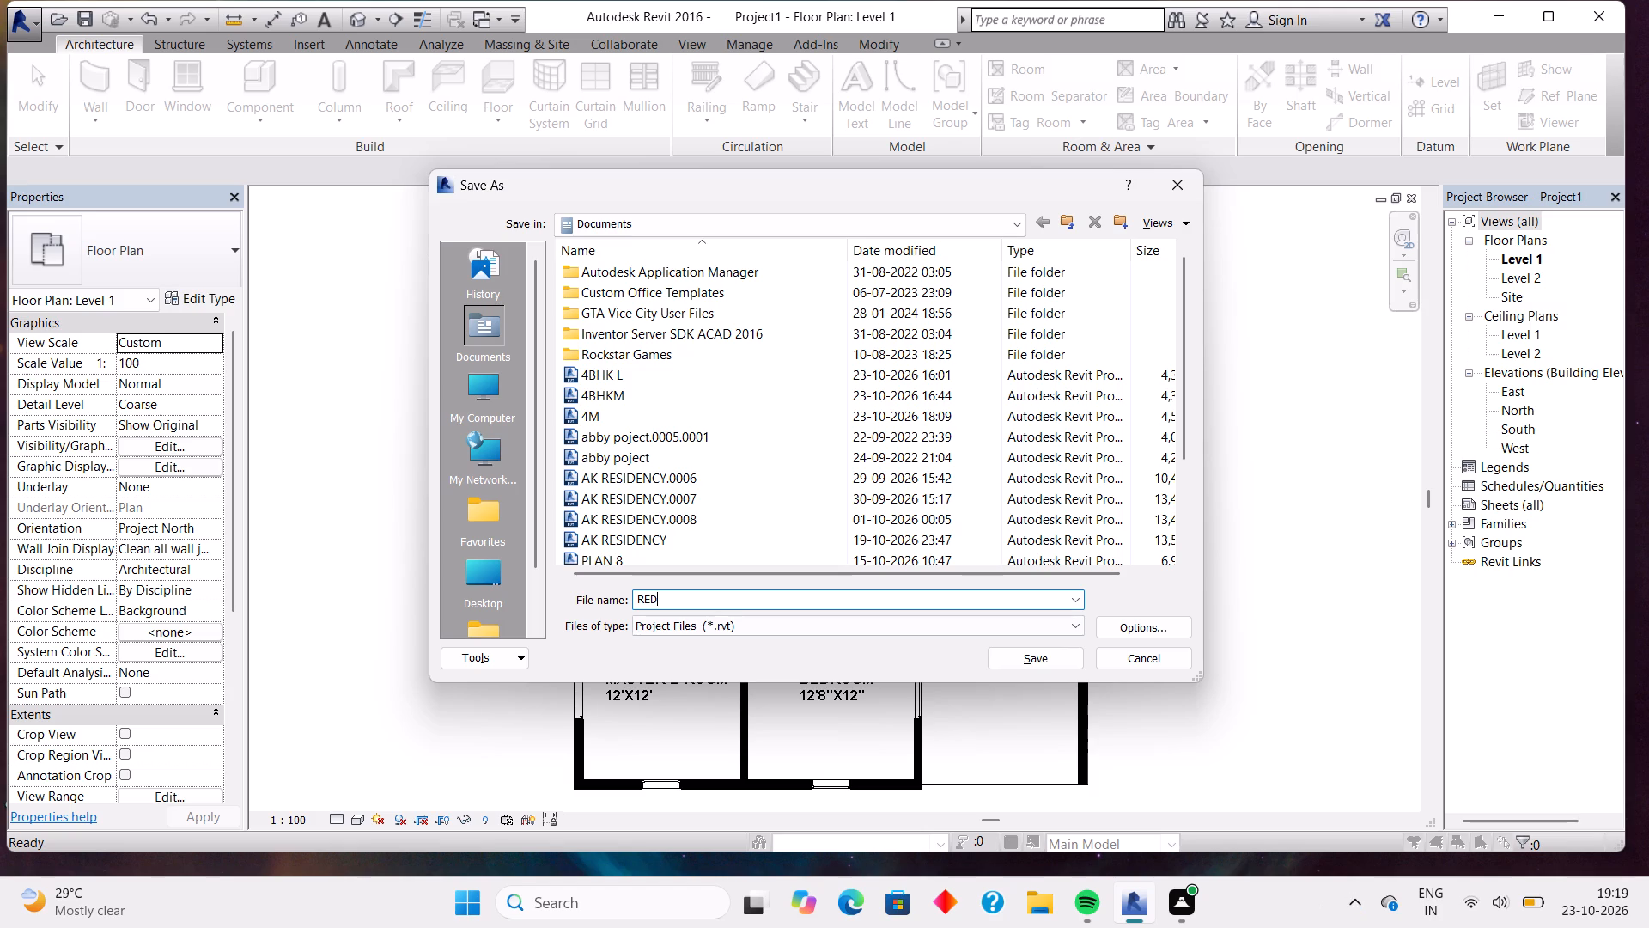
click(1009, 656)
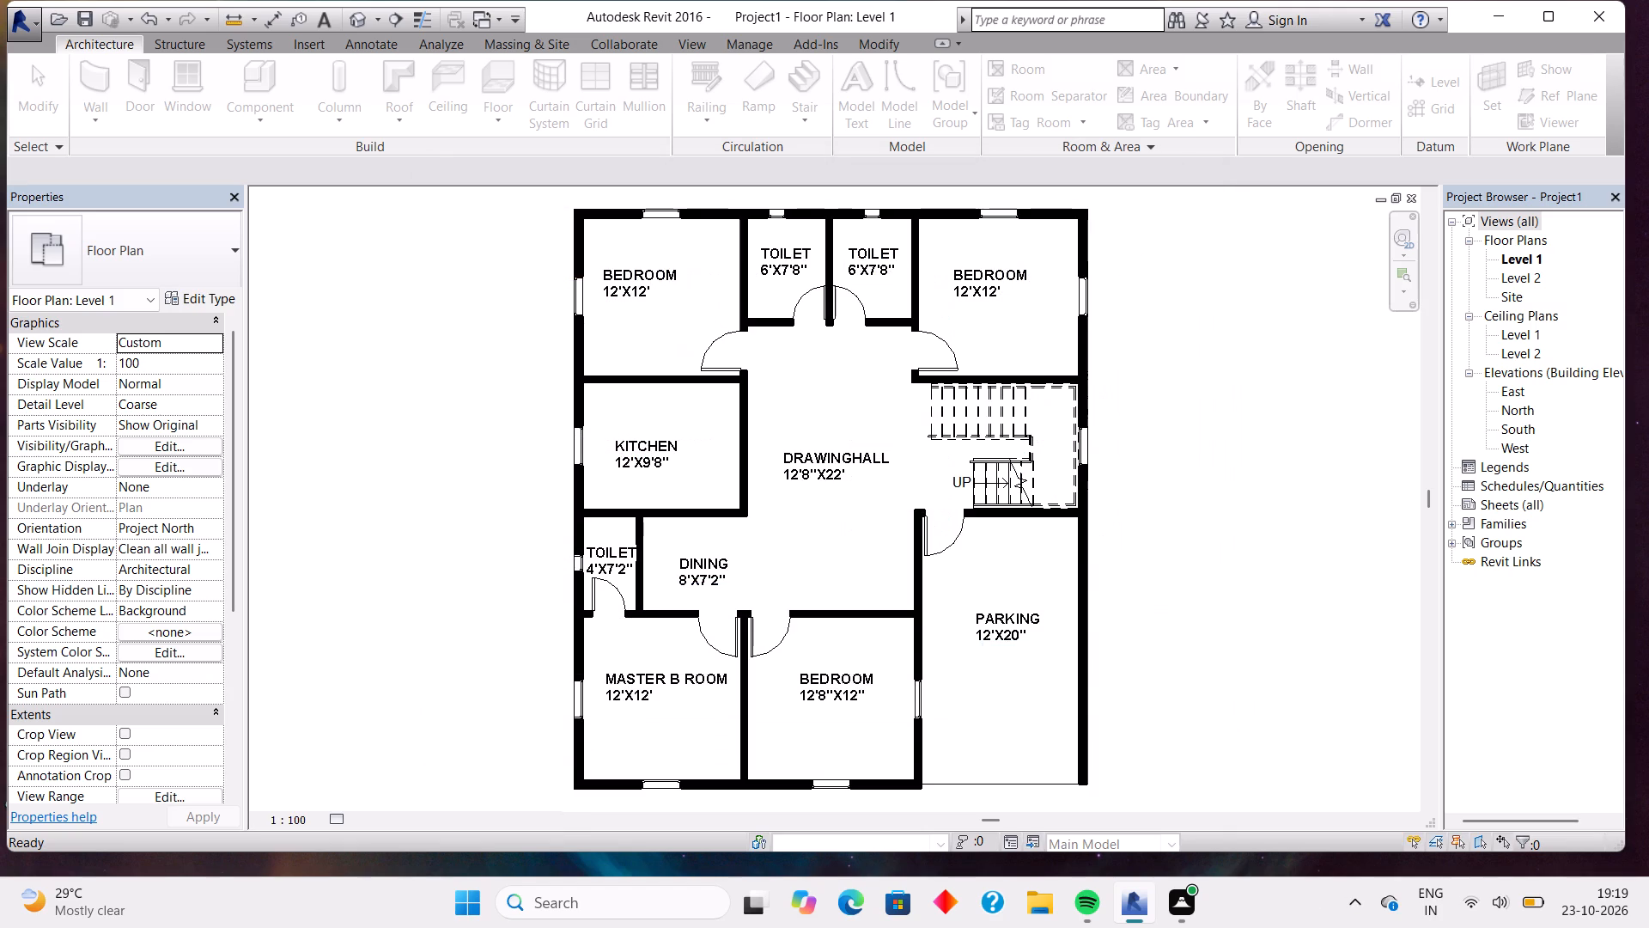